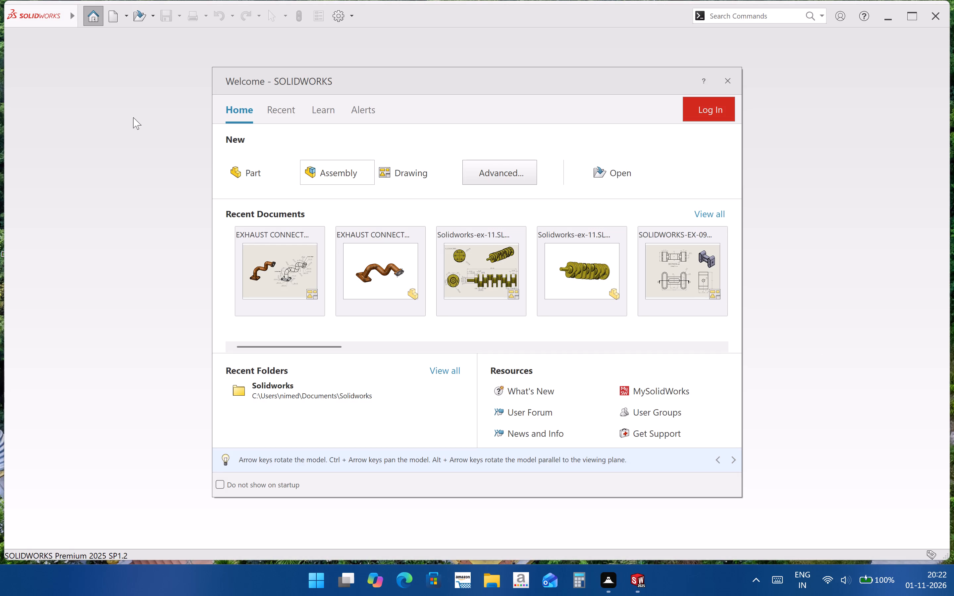
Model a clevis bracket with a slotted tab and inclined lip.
Create a new part document.
{"action": "left_click", "coordinate": [258, 180]}
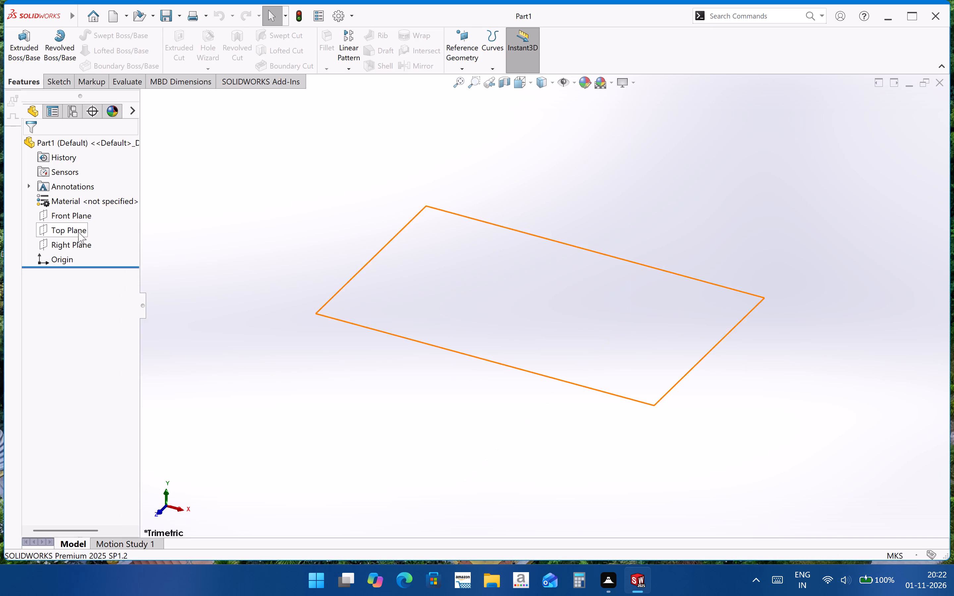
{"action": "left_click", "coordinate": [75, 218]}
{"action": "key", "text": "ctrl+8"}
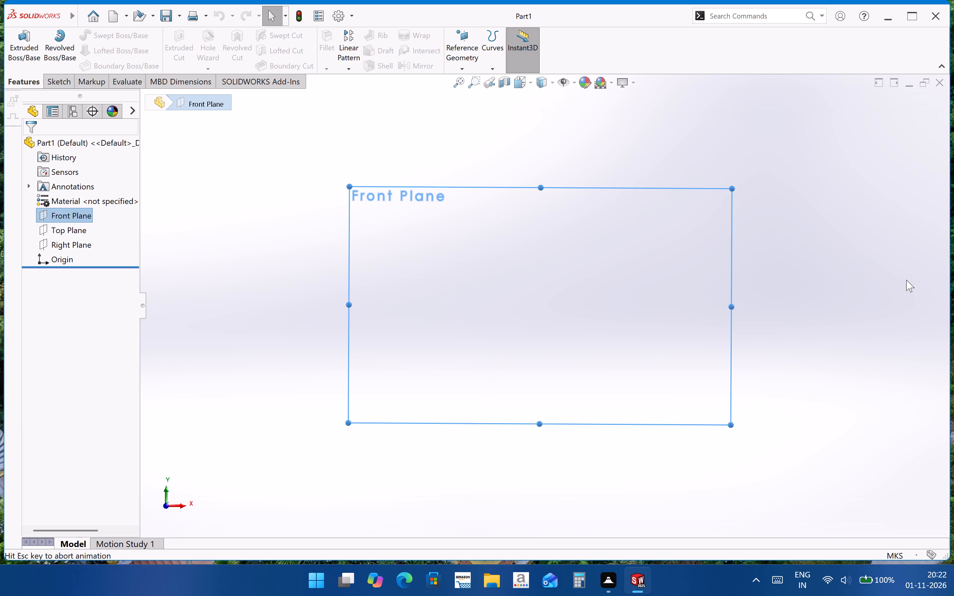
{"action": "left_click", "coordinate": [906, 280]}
Maximize the window and set the document units to MMGS (millimeter, gram, second).
{"action": "left_click", "coordinate": [903, 19]}
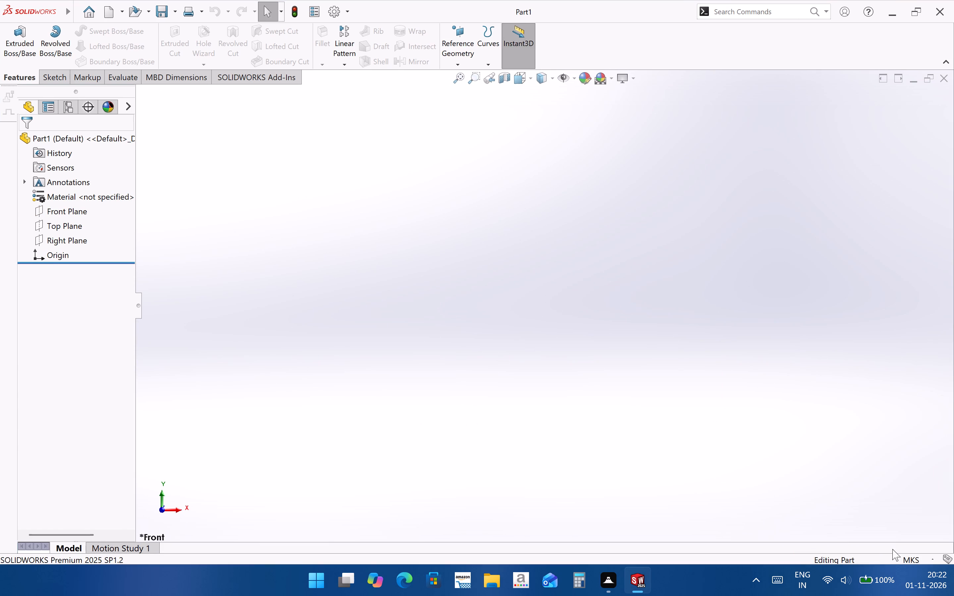
{"action": "left_click", "coordinate": [900, 567]}
{"action": "left_click", "coordinate": [918, 558]}
{"action": "left_click", "coordinate": [623, 404]}
{"action": "left_click", "coordinate": [921, 558]}
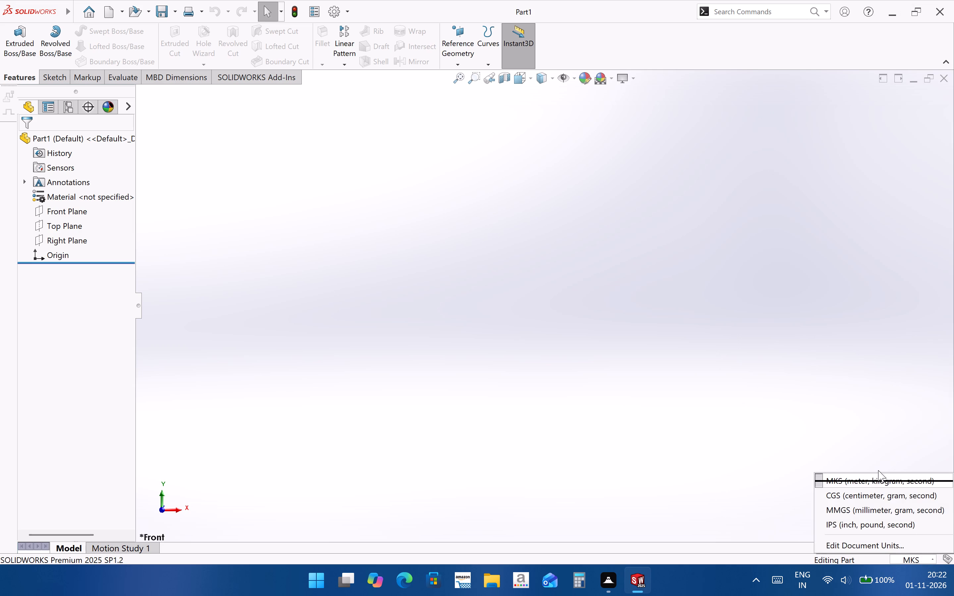
{"action": "left_click", "coordinate": [878, 506]}
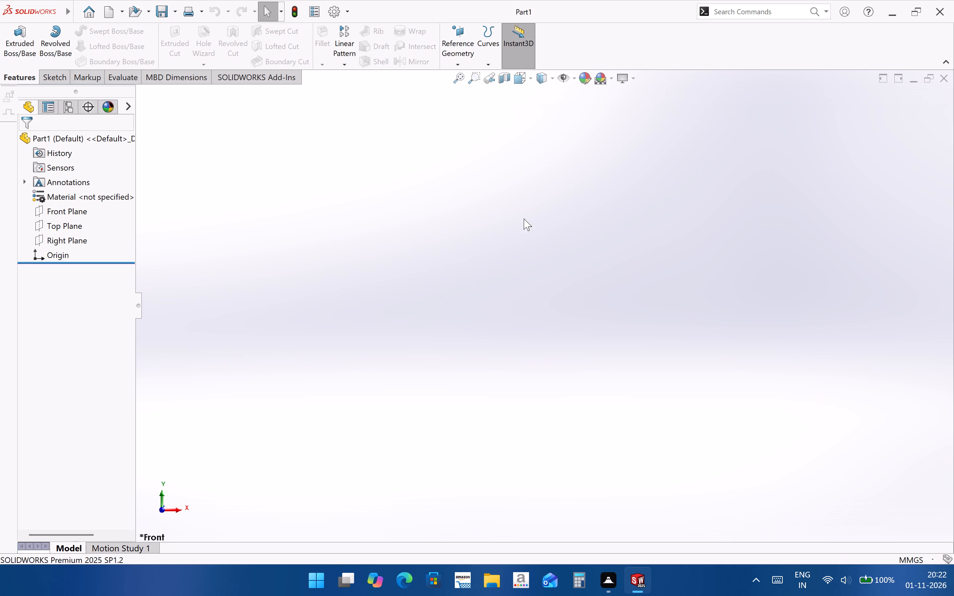
On the Top Plane, sketch two concentric circles centred on the origin, with radii of about 21 mm and 30 mm.
{"action": "left_click", "coordinate": [53, 228]}
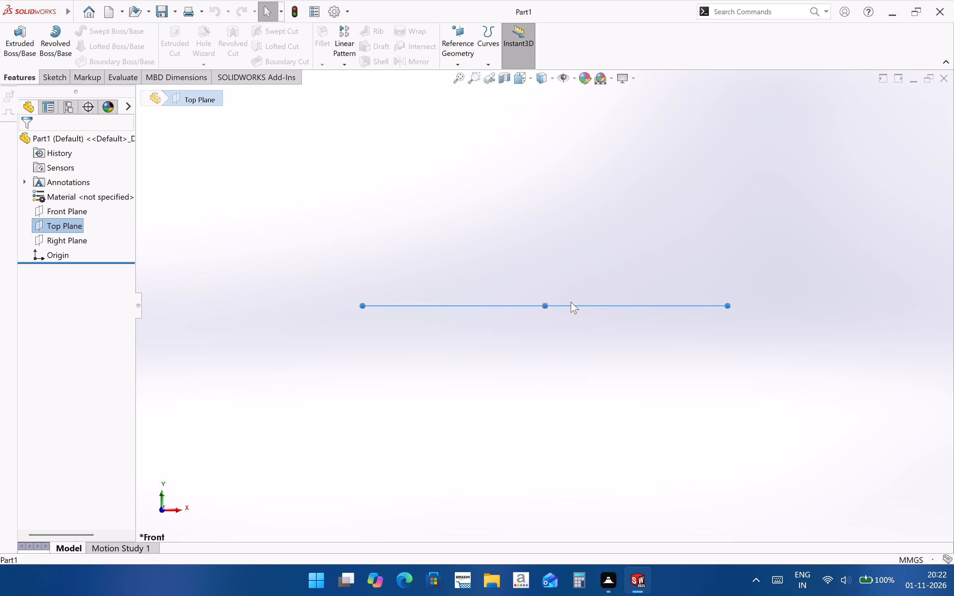
{"action": "key", "text": "ctrl+8"}
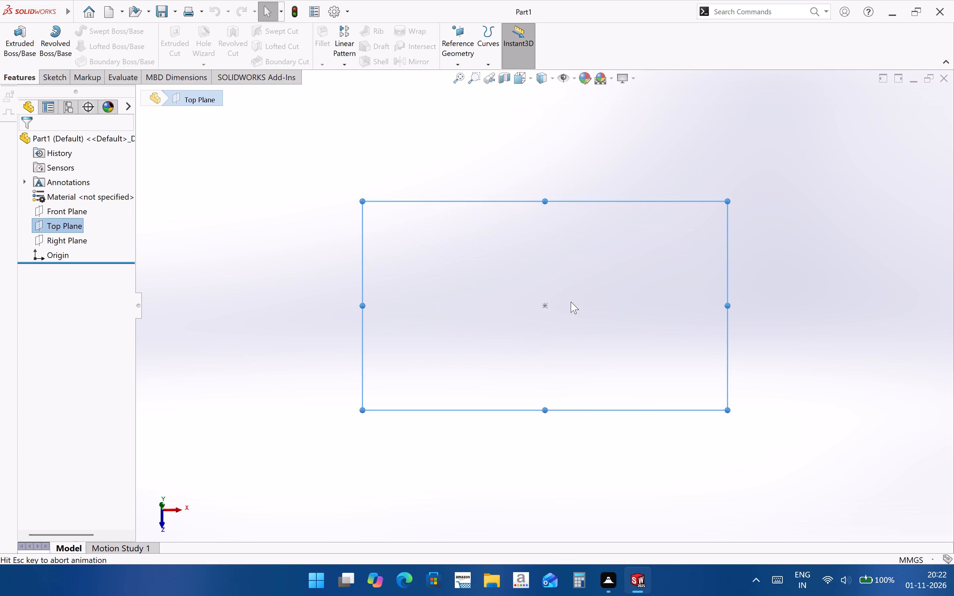
{"action": "left_click", "coordinate": [766, 330]}
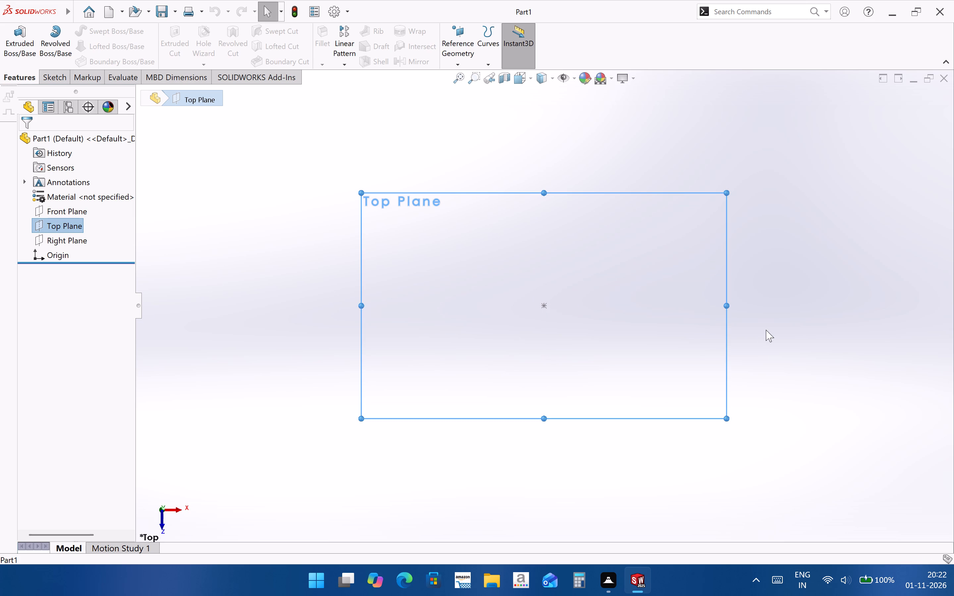
{"action": "left_click", "coordinate": [67, 223]}
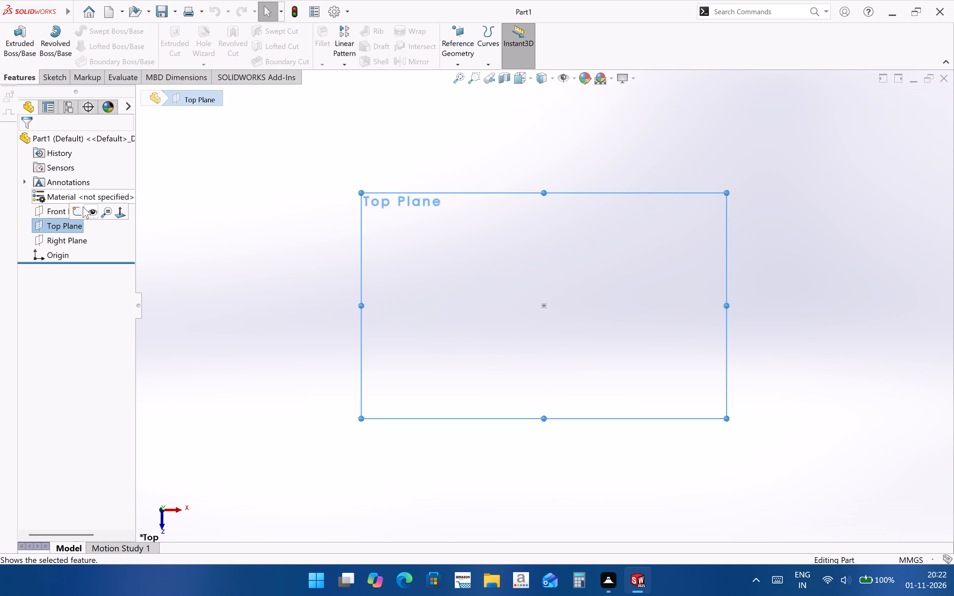
{"action": "left_click", "coordinate": [82, 207]}
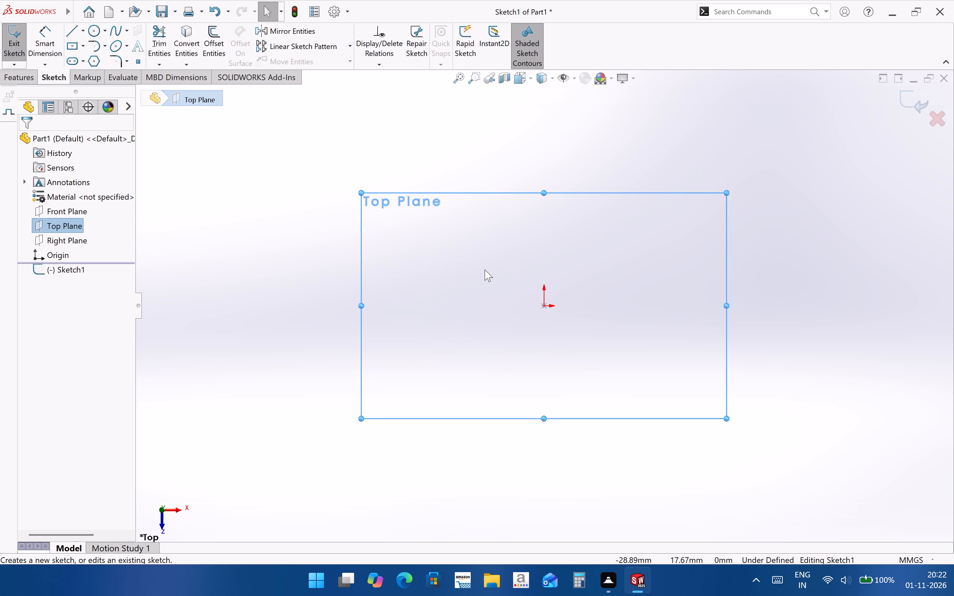
{"action": "left_click", "coordinate": [87, 33]}
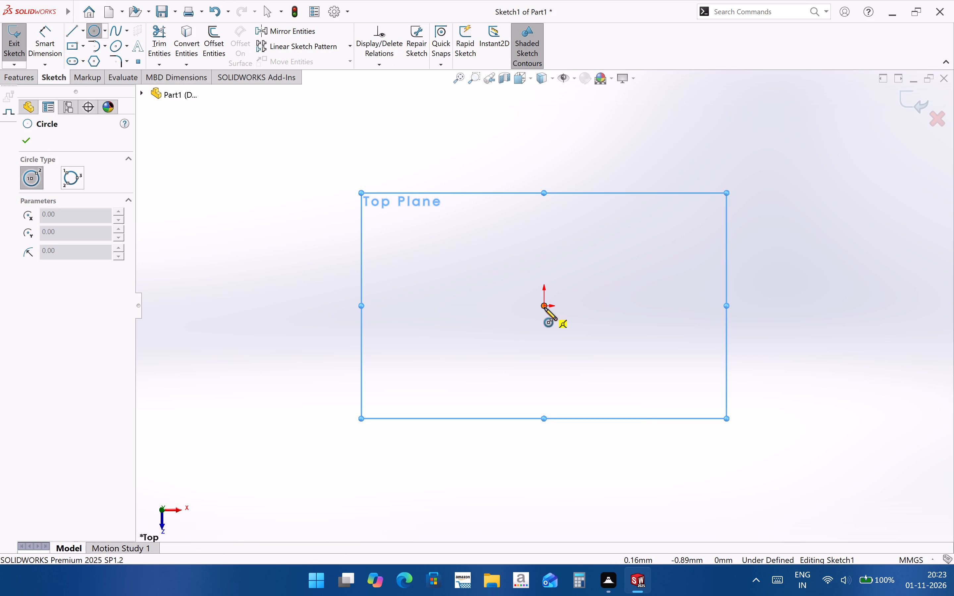
{"action": "left_click", "coordinate": [544, 308]}
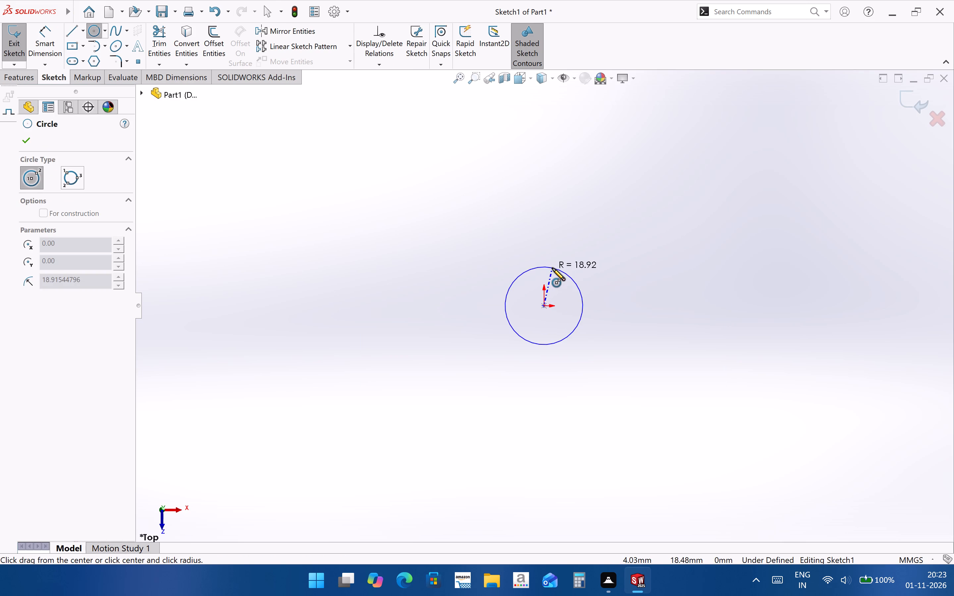
{"action": "left_click", "coordinate": [555, 263]}
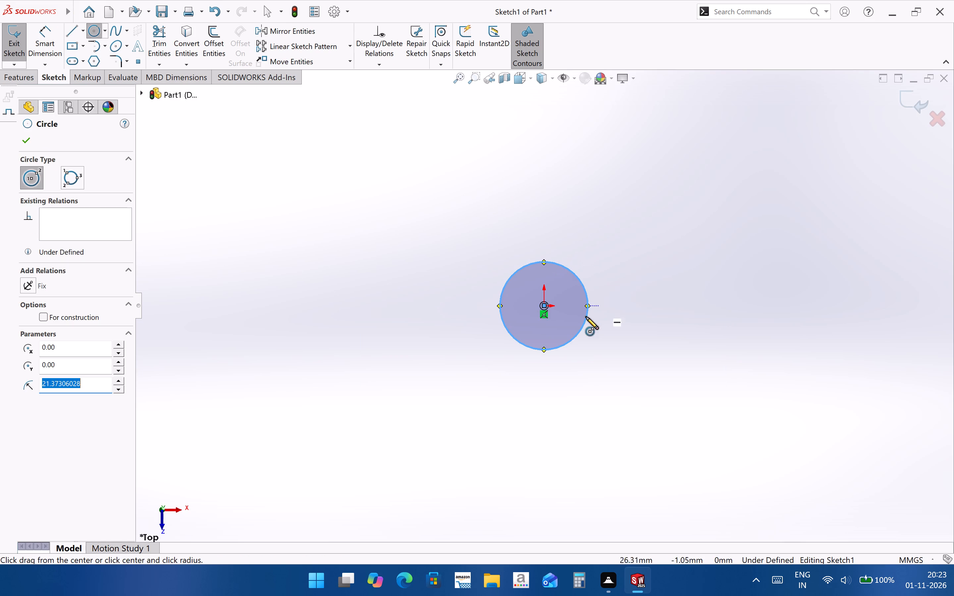
{"action": "left_click", "coordinate": [544, 305]}
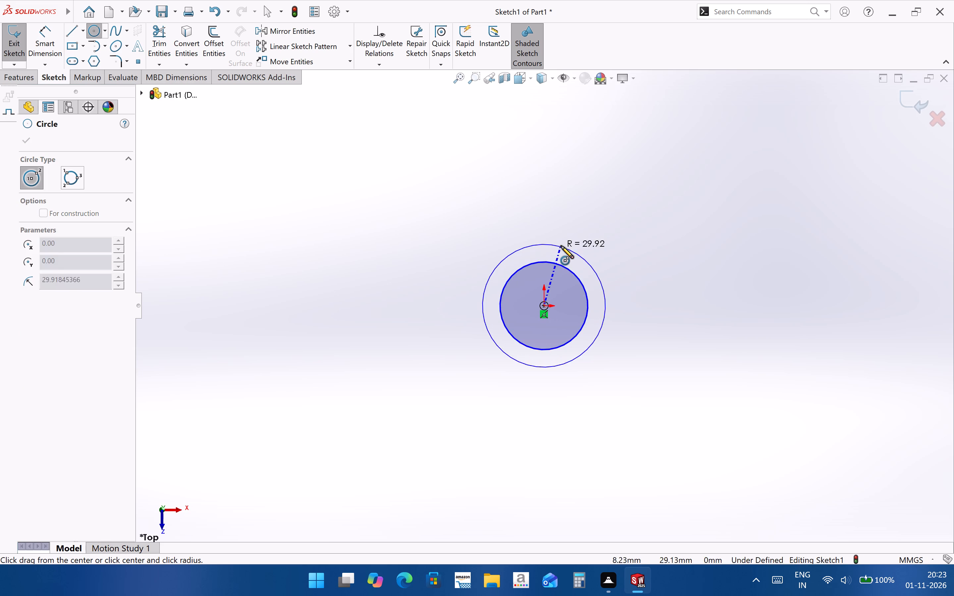
{"action": "left_click", "coordinate": [561, 246]}
Dimension the inner circle's diameter as 15 mm.
{"action": "left_click", "coordinate": [51, 30]}
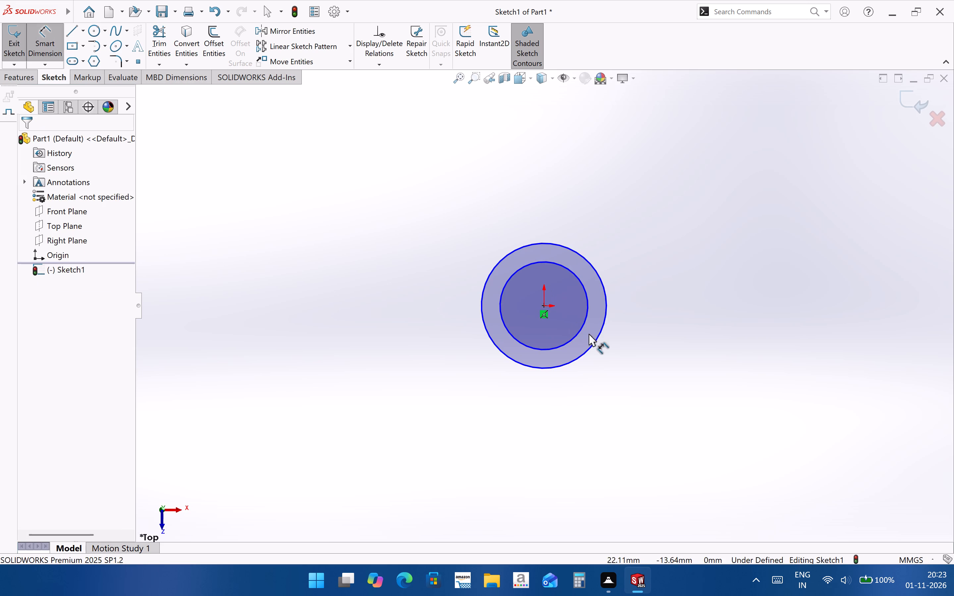
{"action": "left_click", "coordinate": [579, 329]}
{"action": "left_click", "coordinate": [635, 351]}
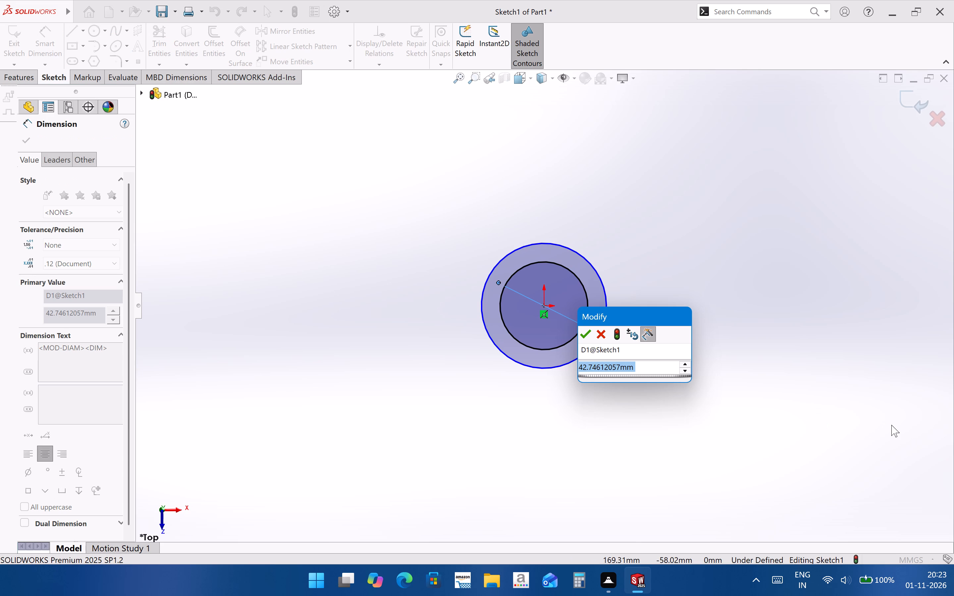
{"action": "type", "text": "15"}
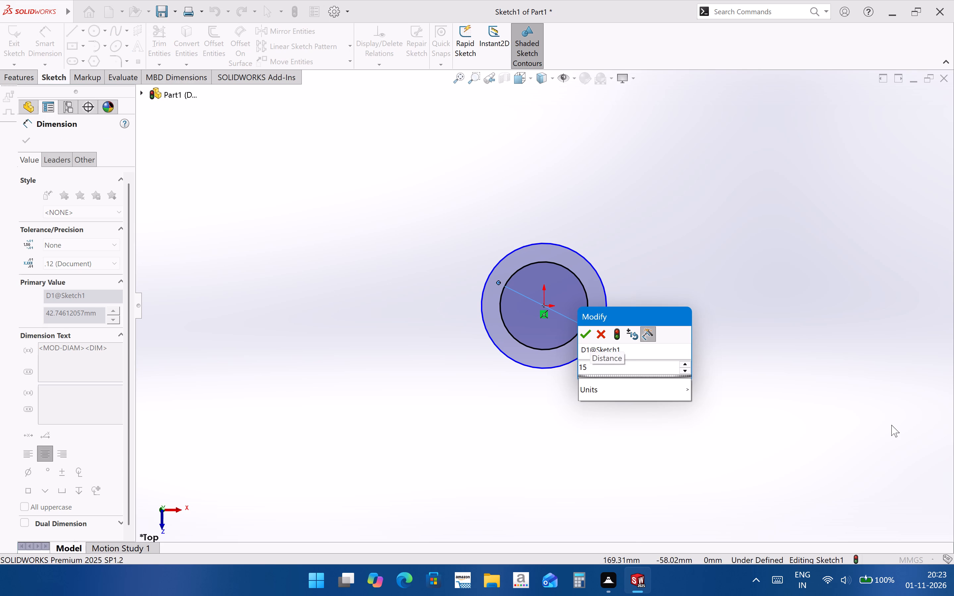
{"action": "key", "text": "Return"}
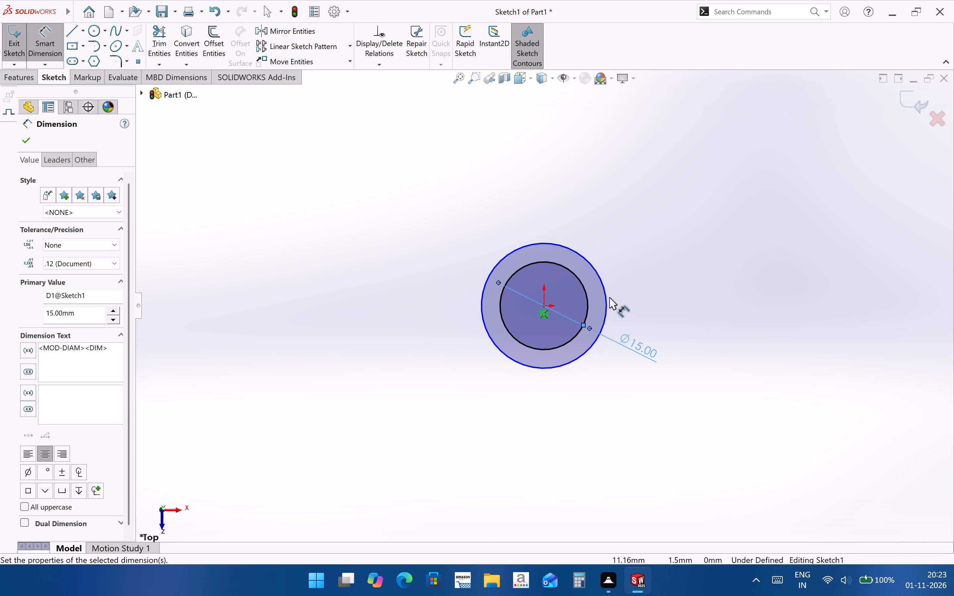
Dimension the outer circle's diameter as 30 mm.
{"action": "left_click", "coordinate": [608, 299]}
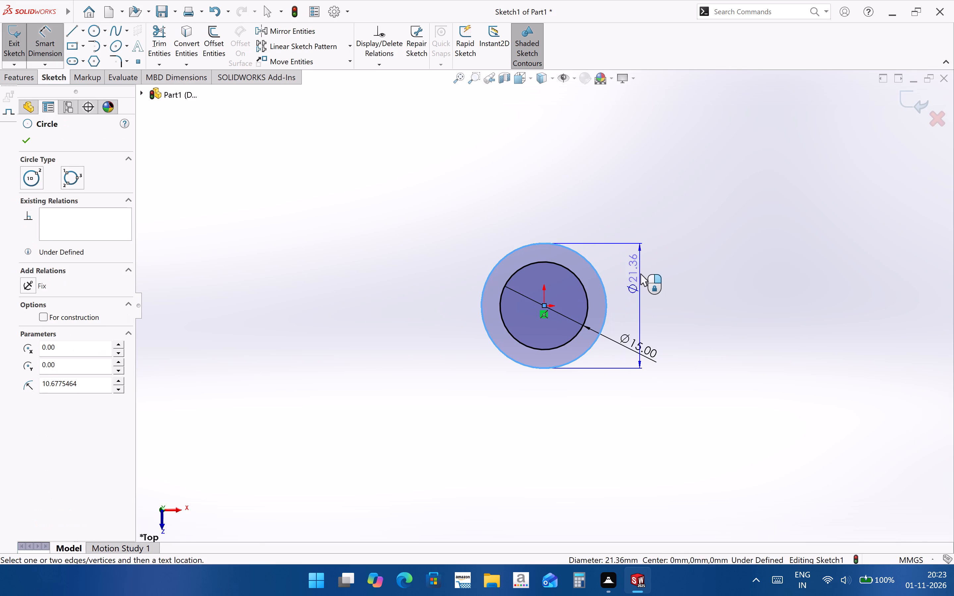
{"action": "left_click", "coordinate": [640, 273]}
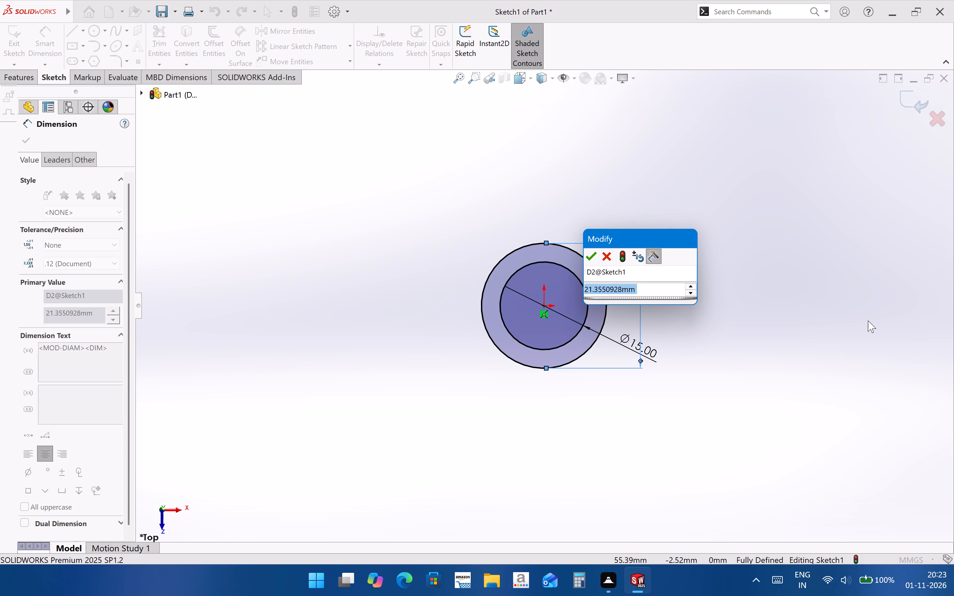
{"action": "key", "text": "3"}
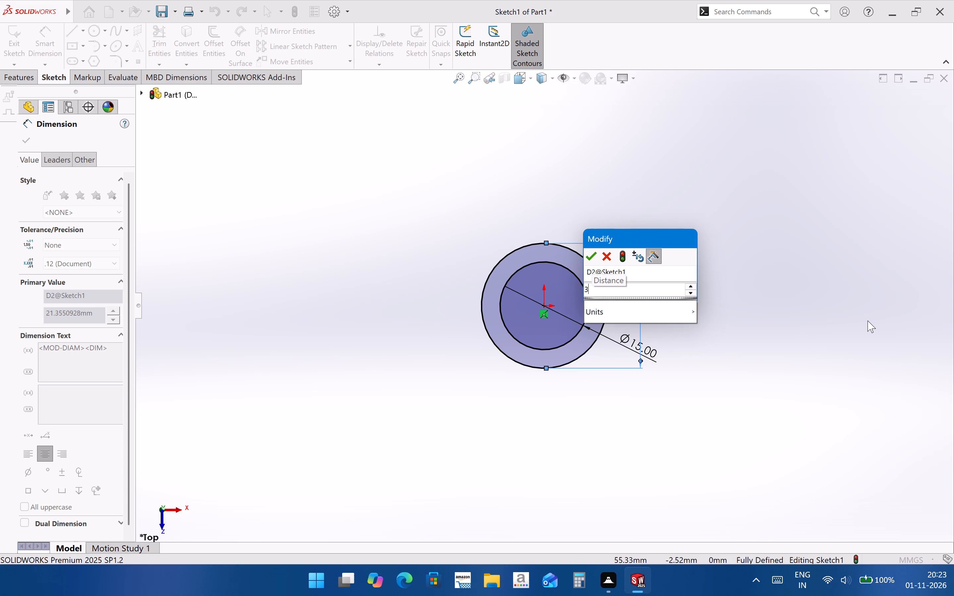
{"action": "key", "text": "0"}
{"action": "key", "text": "Return"}
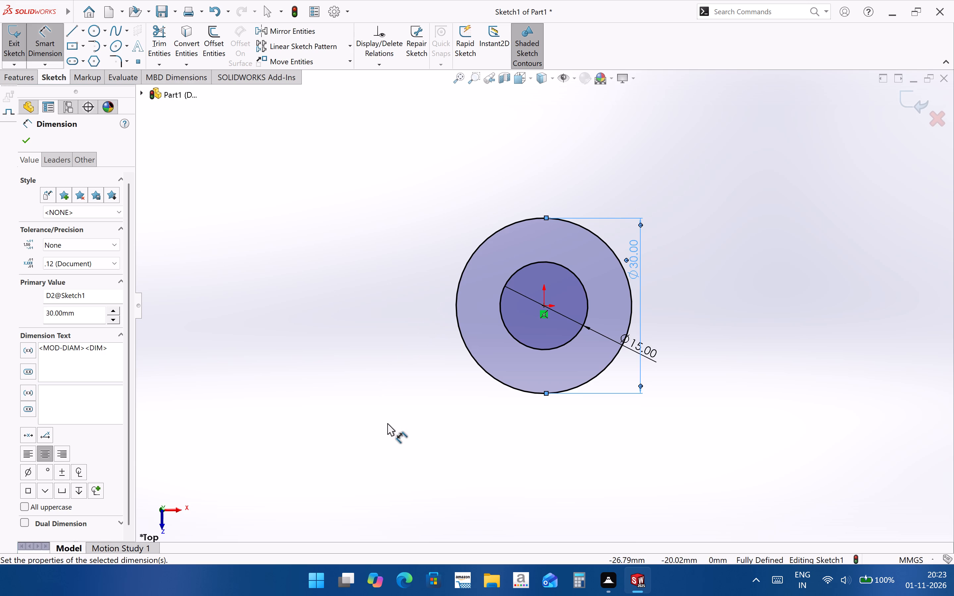
Sketch a horizontal centerline about 124 mm long through the origin, extending well past both sides of the circles.
{"action": "left_click", "coordinate": [82, 33]}
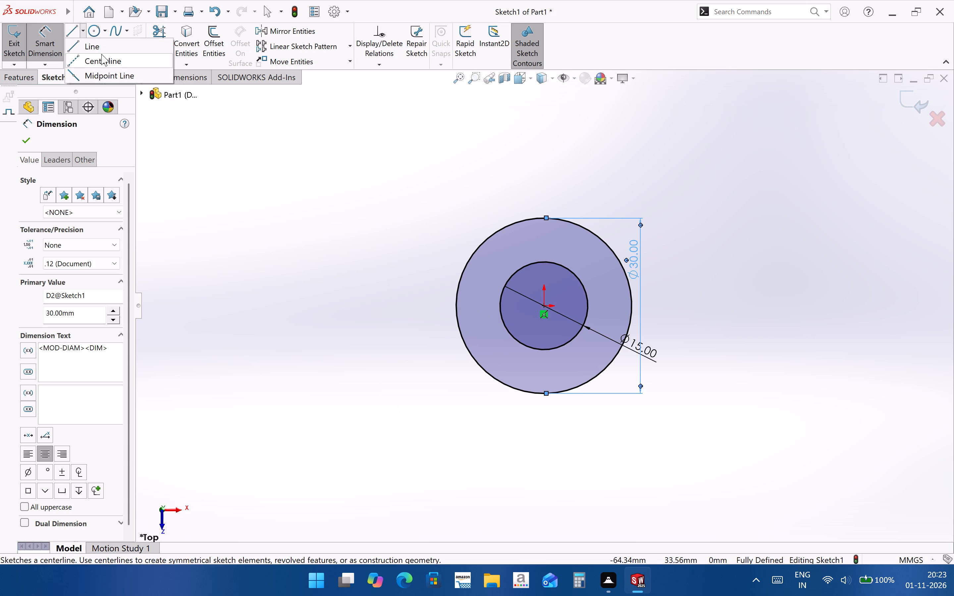
{"action": "left_click", "coordinate": [107, 63]}
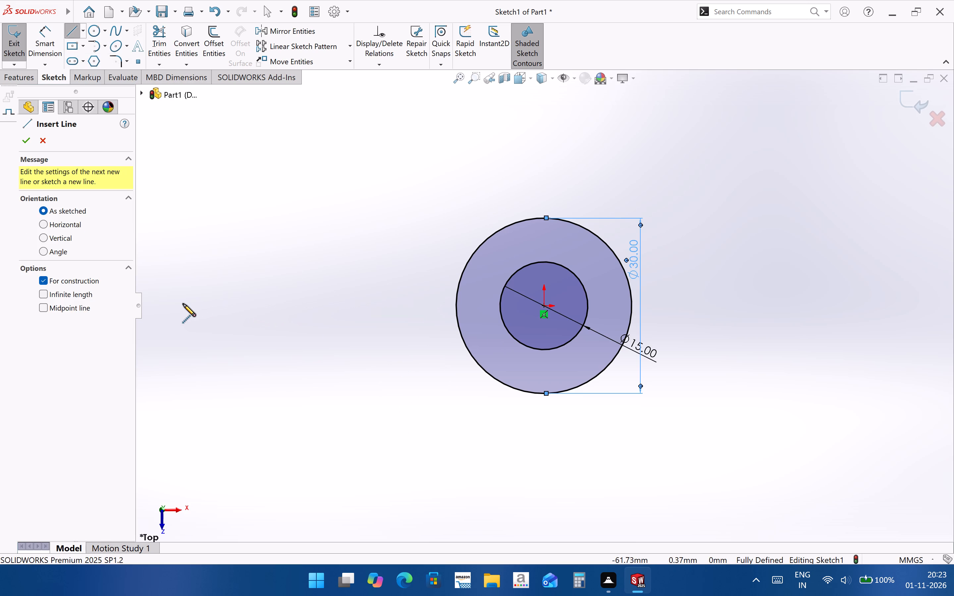
{"action": "left_click", "coordinate": [185, 305]}
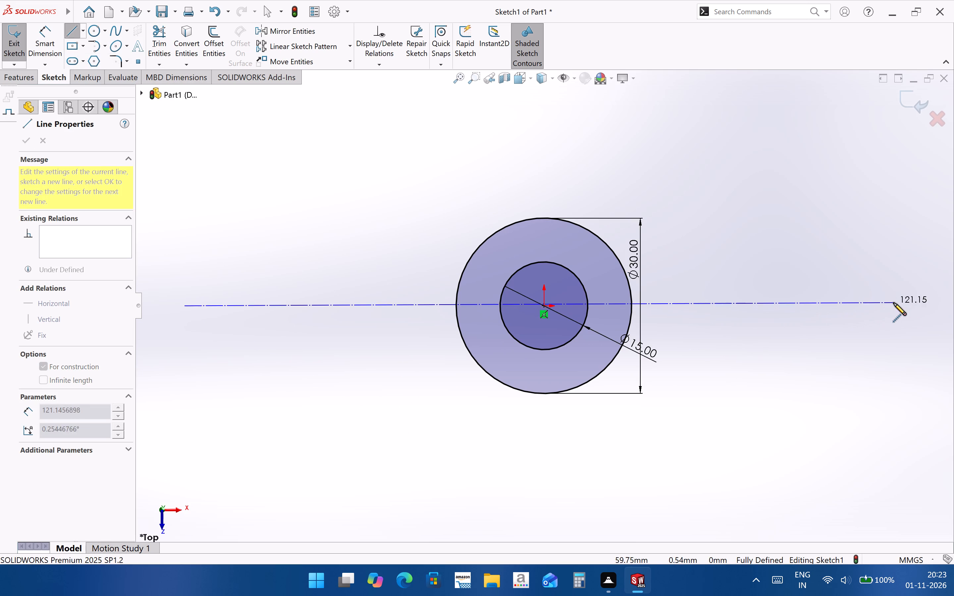
{"action": "left_click", "coordinate": [912, 304]}
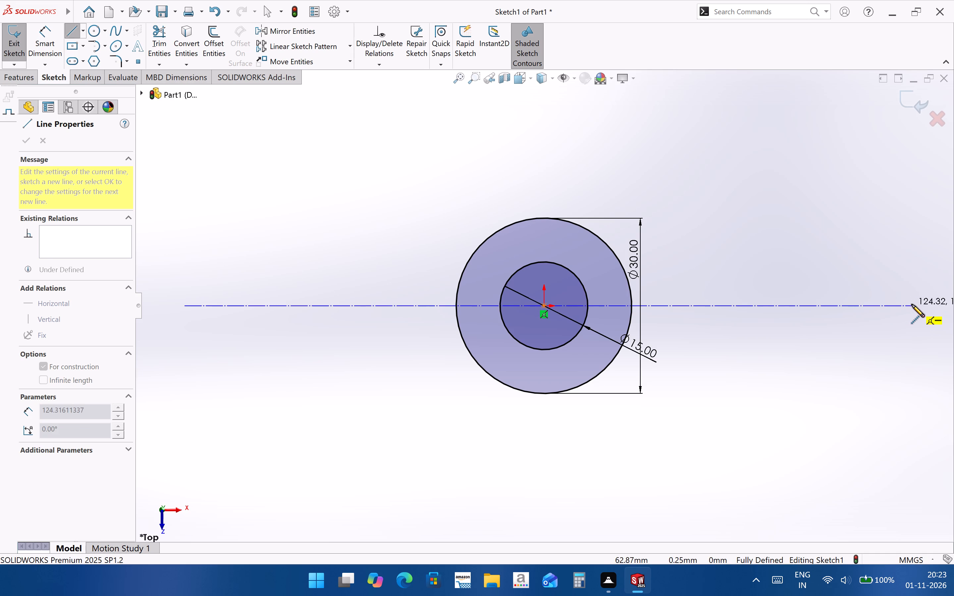
{"action": "key", "text": "Escape"}
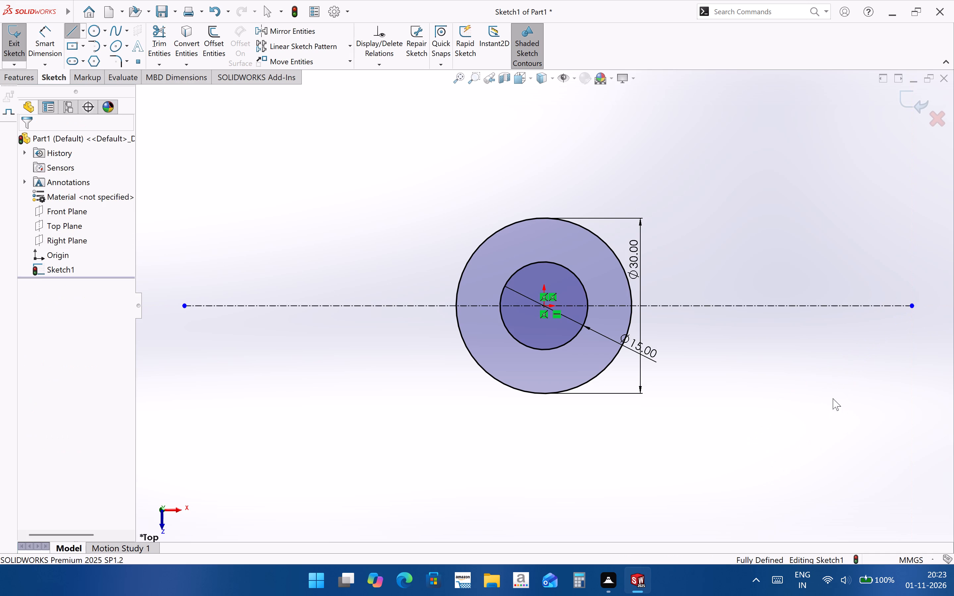
Sketch a horizontal line about 30 mm long above the centerline, from left of the circles to inside the outer circle.
{"action": "left_click", "coordinate": [67, 34]}
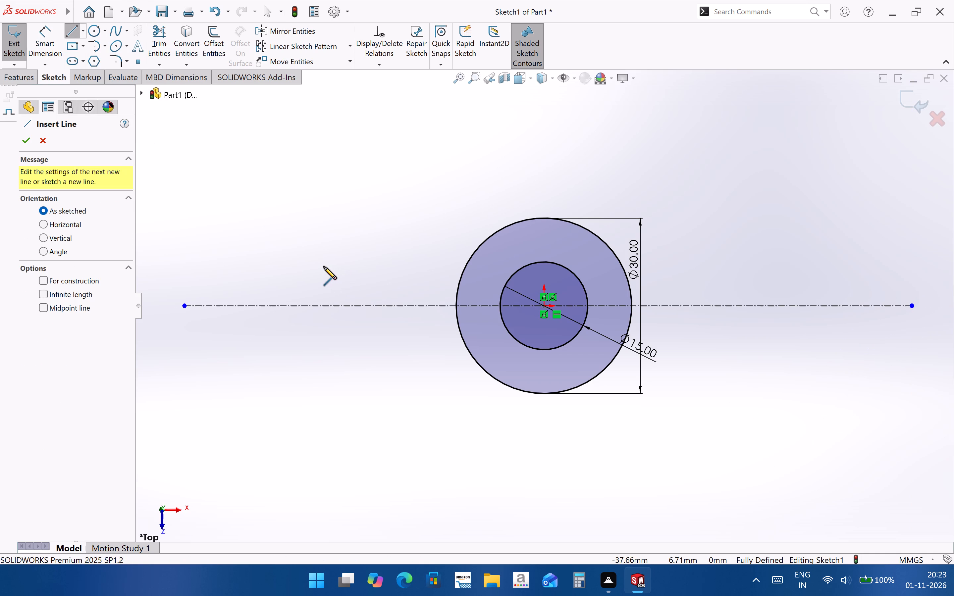
{"action": "left_click", "coordinate": [324, 267]}
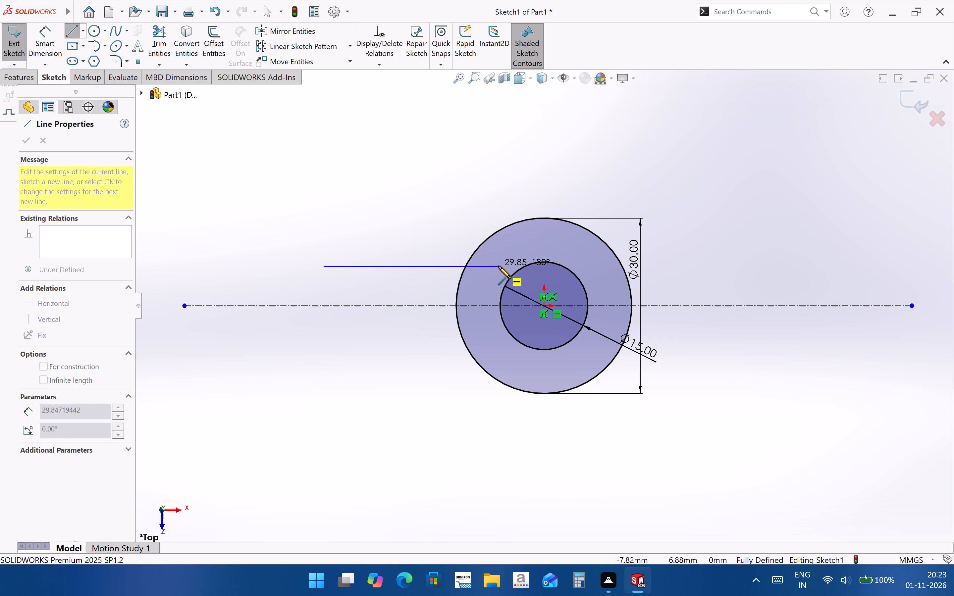
{"action": "left_click", "coordinate": [498, 266]}
{"action": "key", "text": "Escape"}
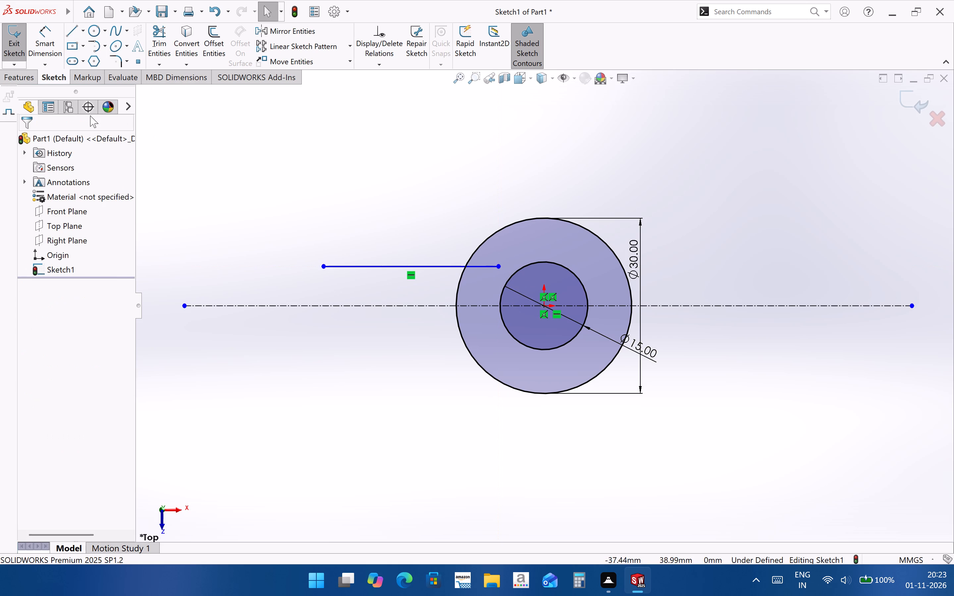
Mirror the horizontal line above the centerline about the horizontal centerline, keeping the original.
{"action": "left_click", "coordinate": [428, 268]}
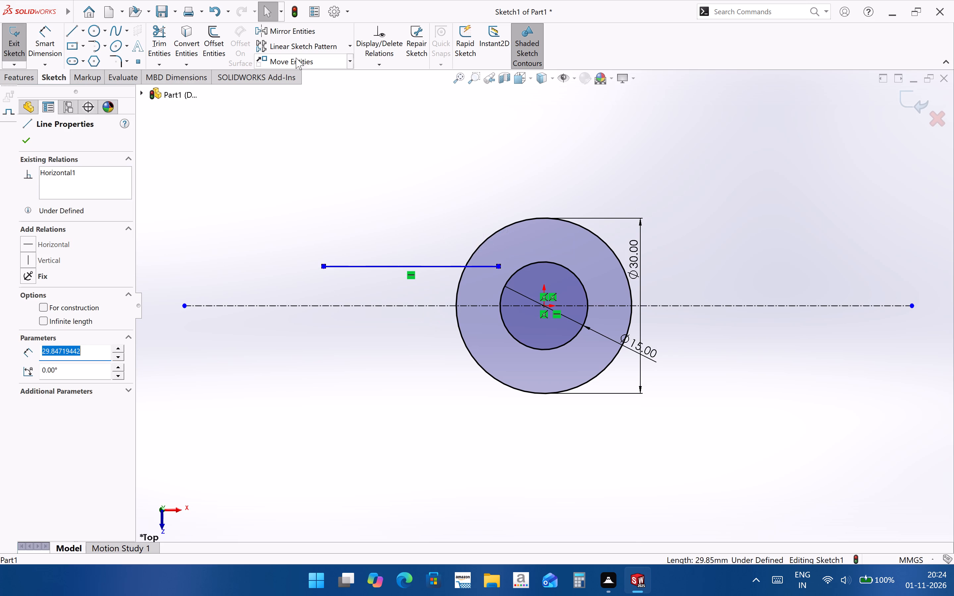
{"action": "left_click", "coordinate": [288, 37]}
{"action": "left_click", "coordinate": [399, 307]}
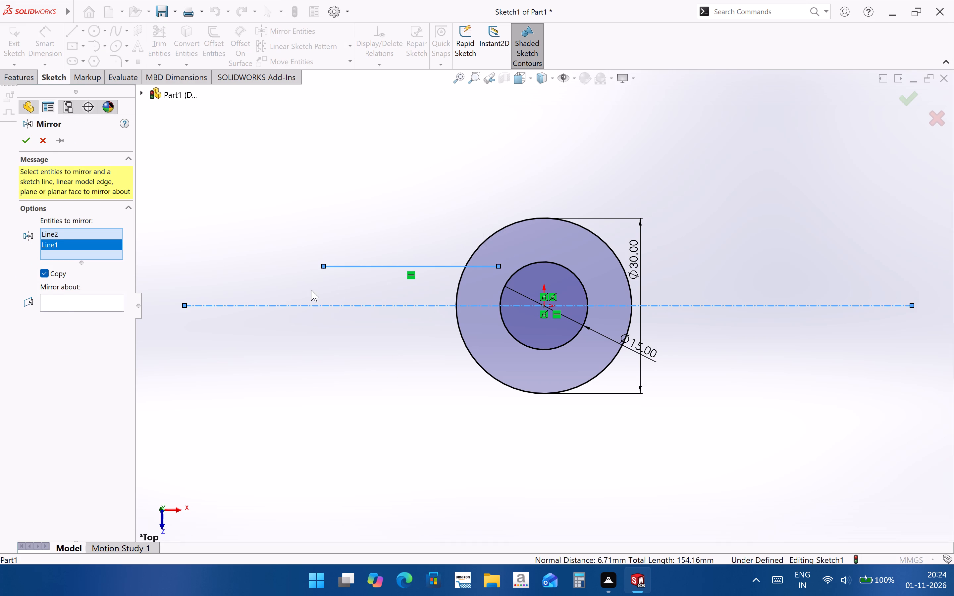
{"action": "left_click", "coordinate": [75, 244]}
{"action": "key", "text": "Delete"}
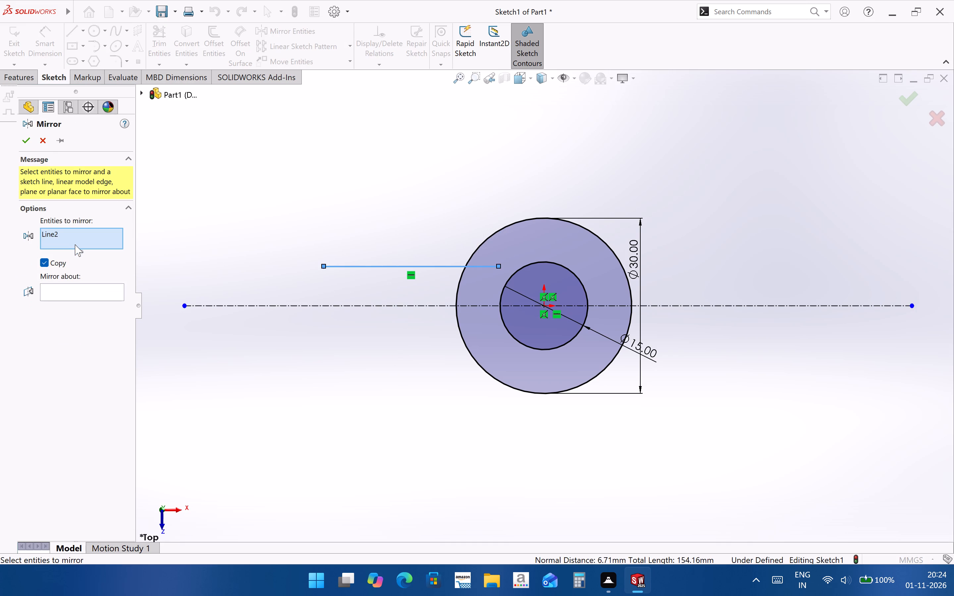
{"action": "left_click", "coordinate": [84, 290]}
{"action": "double_click", "coordinate": [411, 303]}
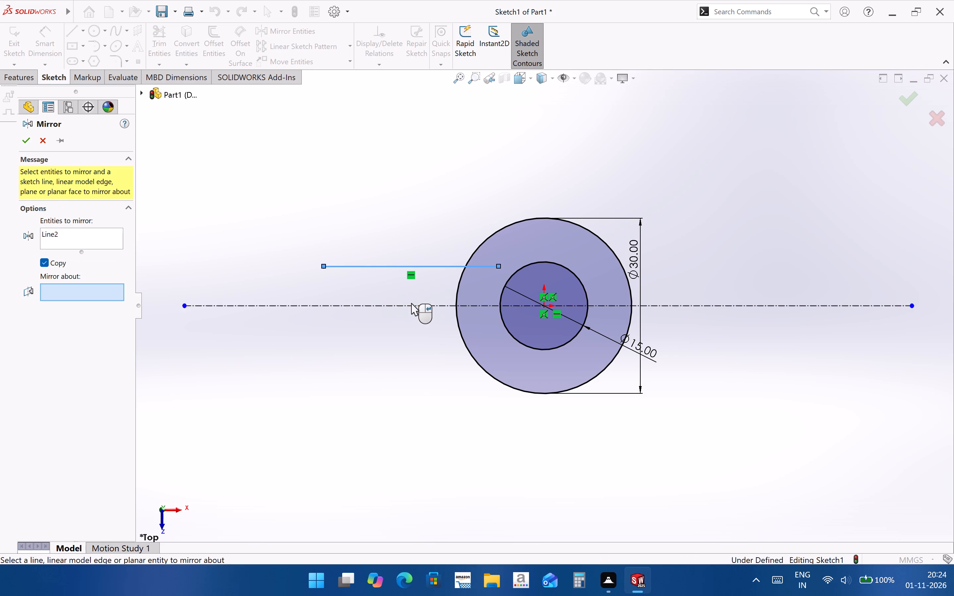
{"action": "left_click", "coordinate": [19, 137]}
{"action": "left_click", "coordinate": [273, 357]}
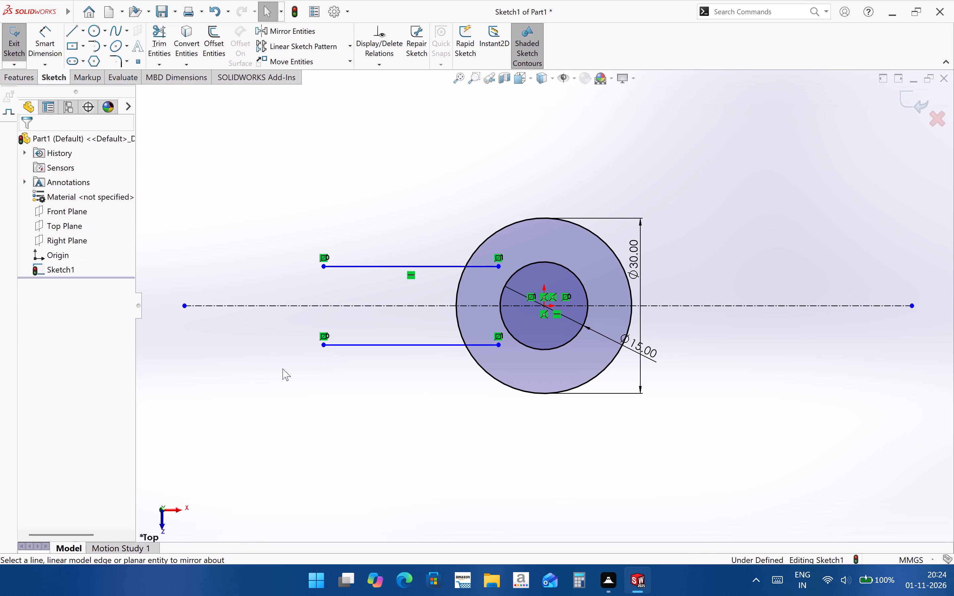
{"action": "left_click", "coordinate": [342, 427]}
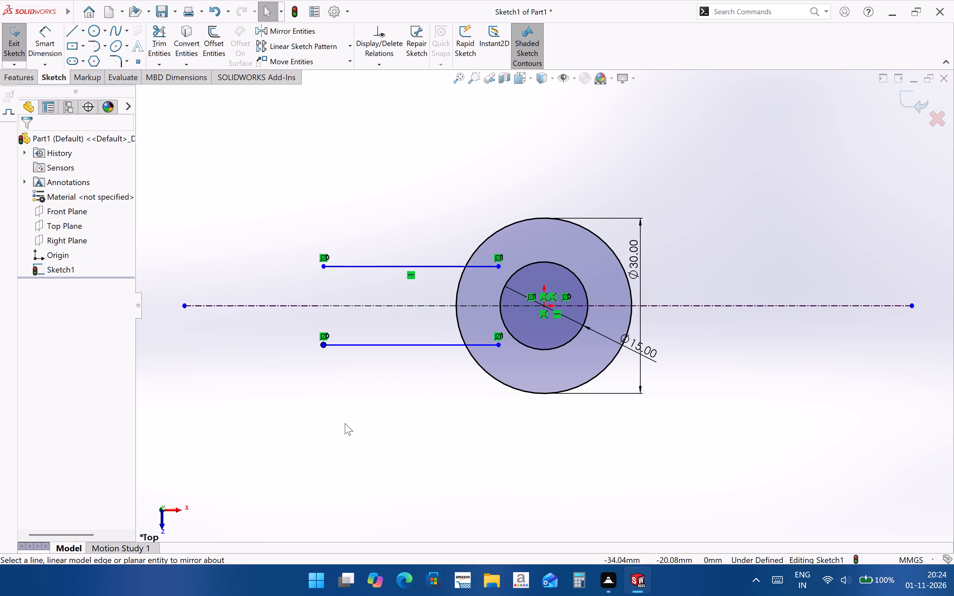
Dimension the distance between the two mirrored horizontal lines as 18 mm.
{"action": "left_click", "coordinate": [51, 55]}
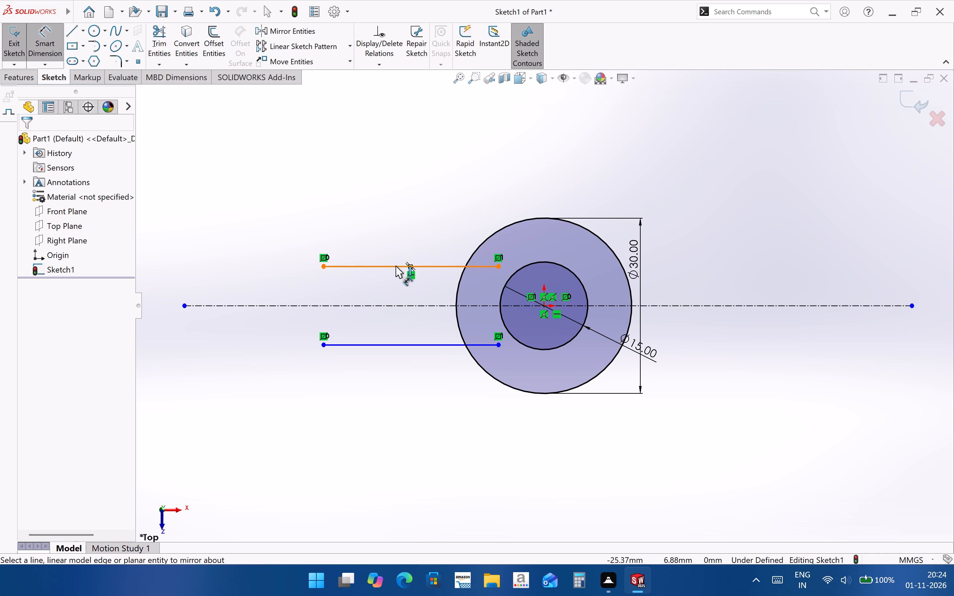
{"action": "left_click", "coordinate": [395, 266]}
{"action": "left_click", "coordinate": [394, 345]}
{"action": "left_click", "coordinate": [390, 315]}
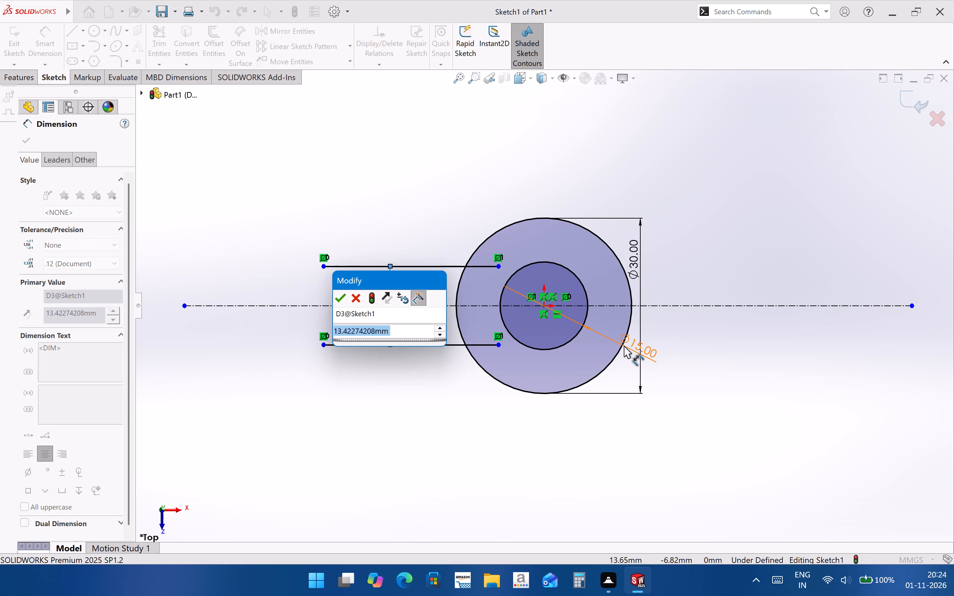
{"action": "type", "text": "18"}
{"action": "key", "text": "Return"}
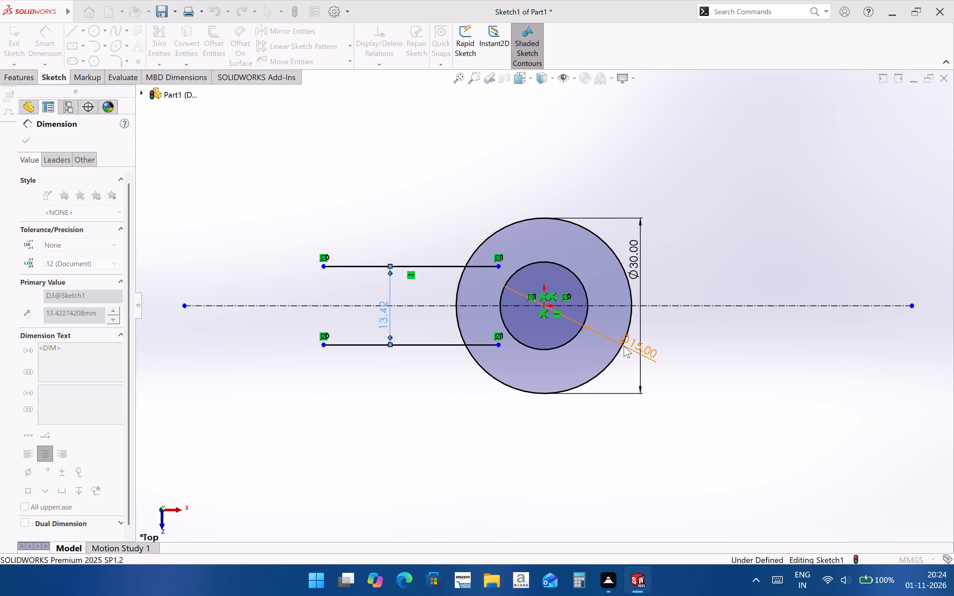
{"action": "left_click", "coordinate": [352, 397]}
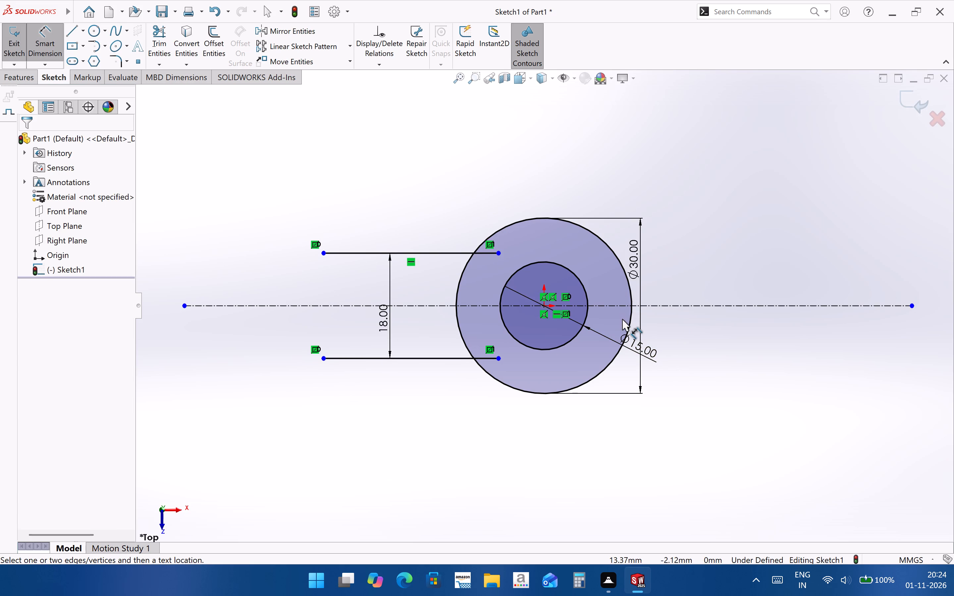
Set the outer circle's diameter to 60 mm.
{"action": "double_click", "coordinate": [633, 267]}
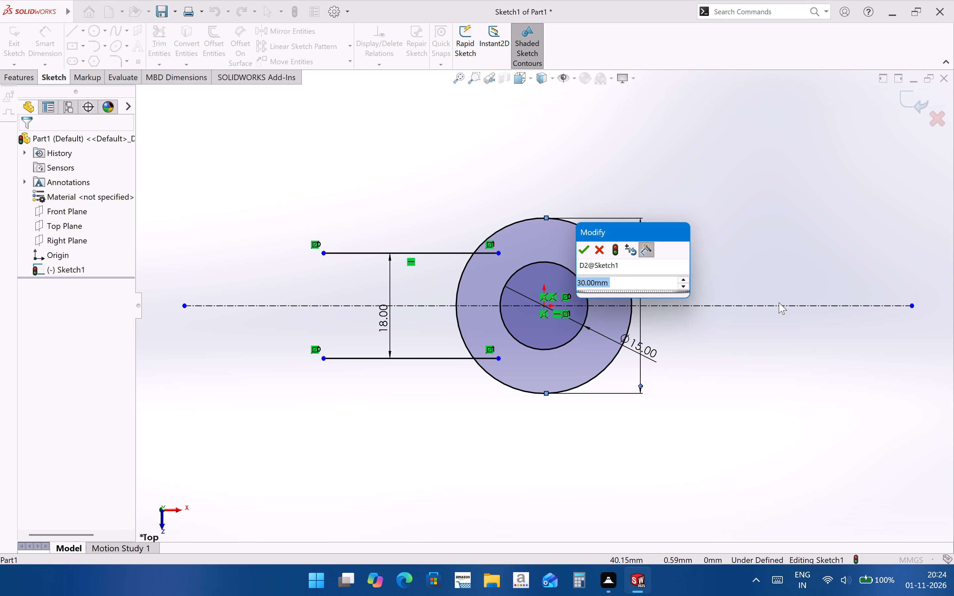
{"action": "type", "text": "60"}
{"action": "key", "text": "Return"}
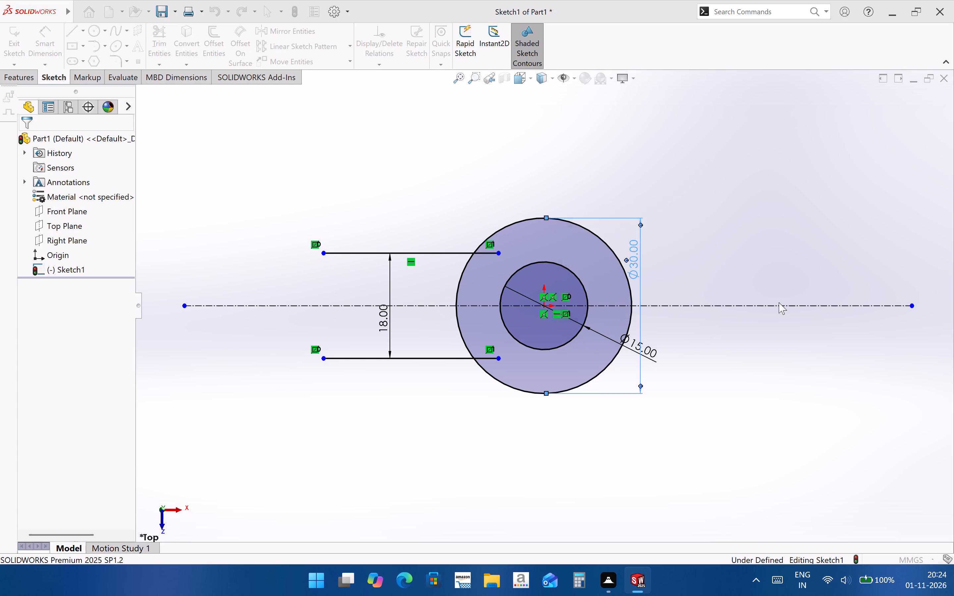
Set the inner circle's diameter to 30 mm.
{"action": "double_click", "coordinate": [638, 349]}
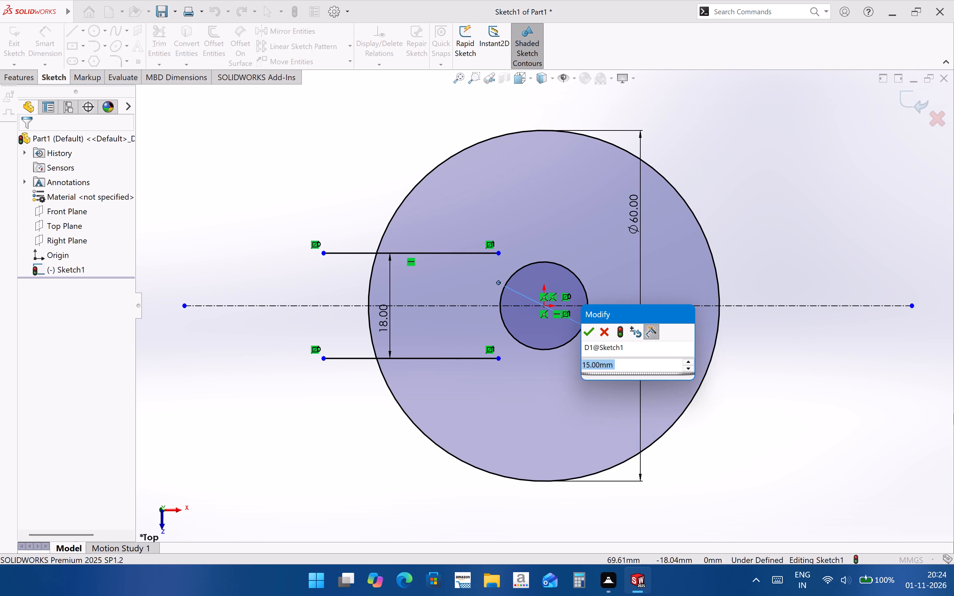
{"action": "type", "text": "30"}
{"action": "key", "text": "Return"}
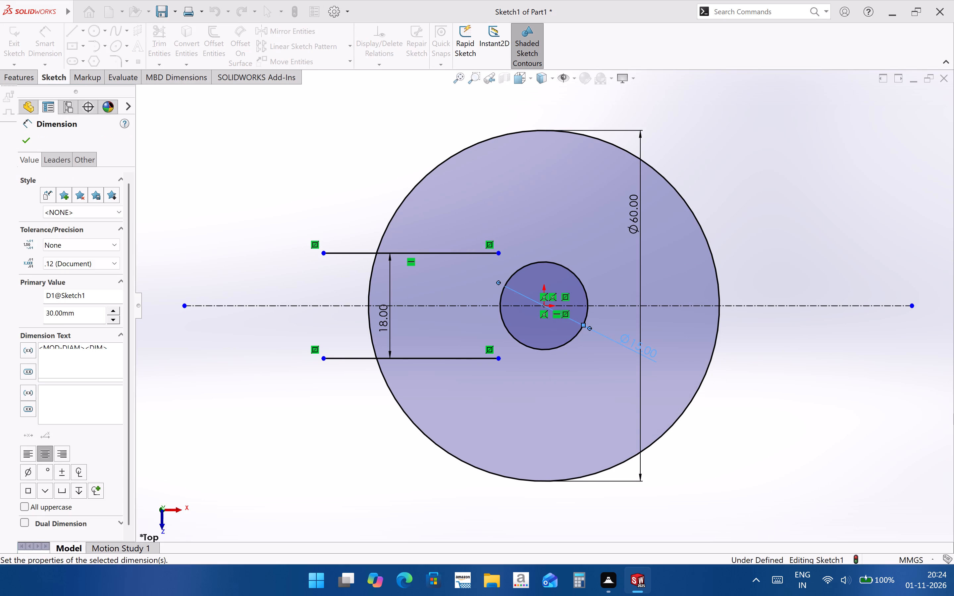
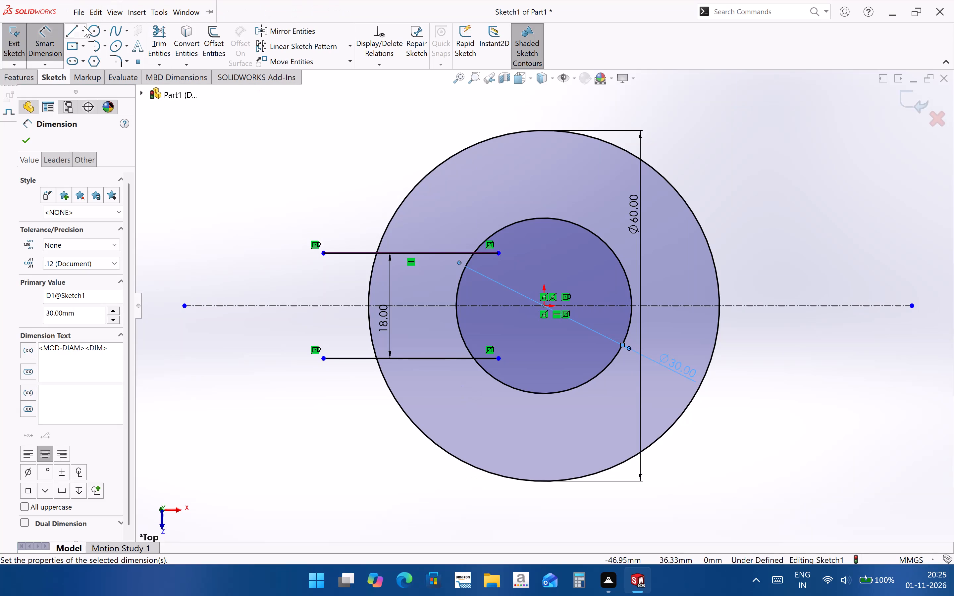
Sketch a vertical centerline about 88 mm long through the origin, extending past the outer circle above and below.
{"action": "left_click", "coordinate": [73, 30]}
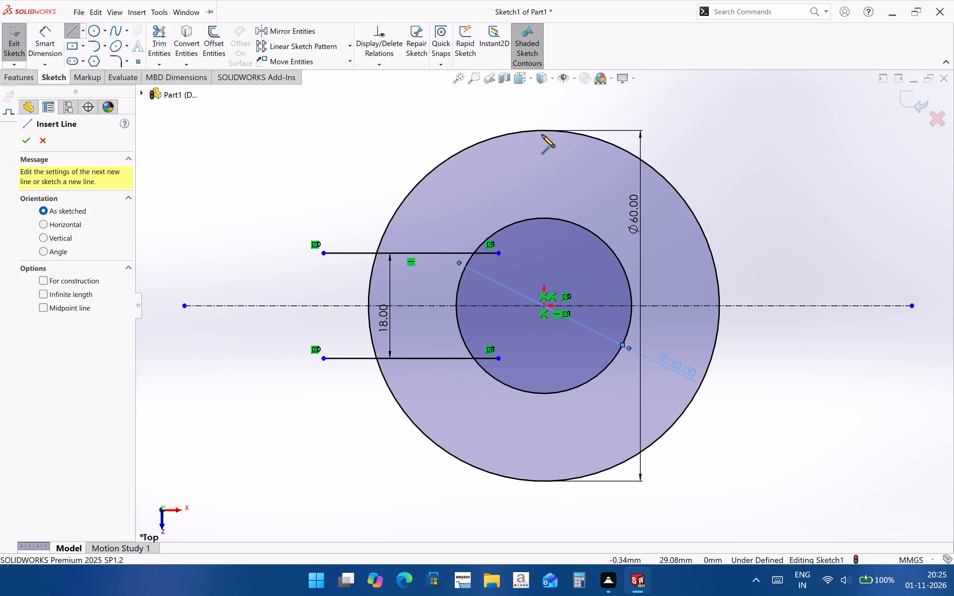
{"action": "left_click", "coordinate": [85, 30]}
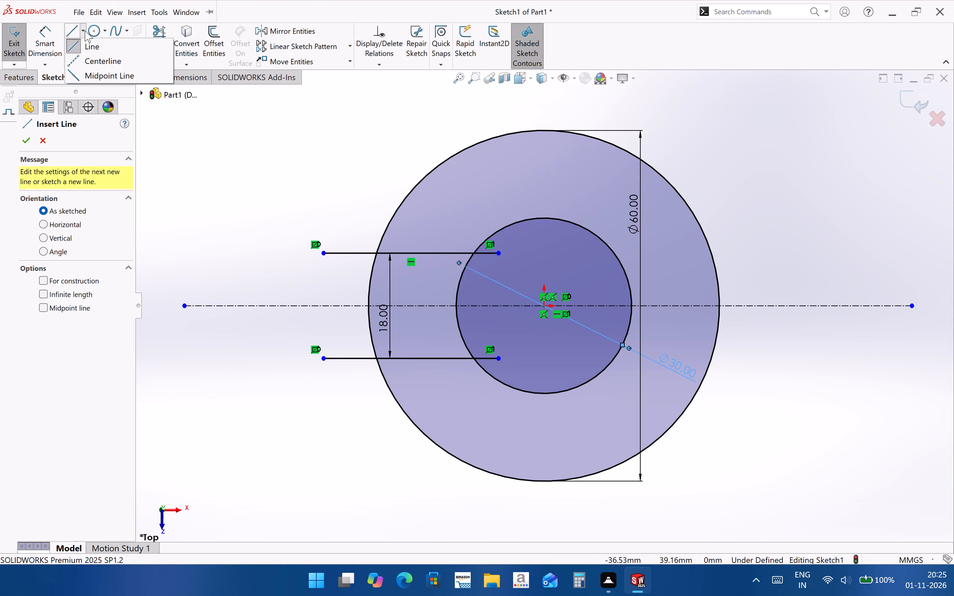
{"action": "left_click", "coordinate": [85, 67]}
{"action": "scroll", "coordinate": [571, 271], "scroll_direction": "up", "scroll_amount": 2}
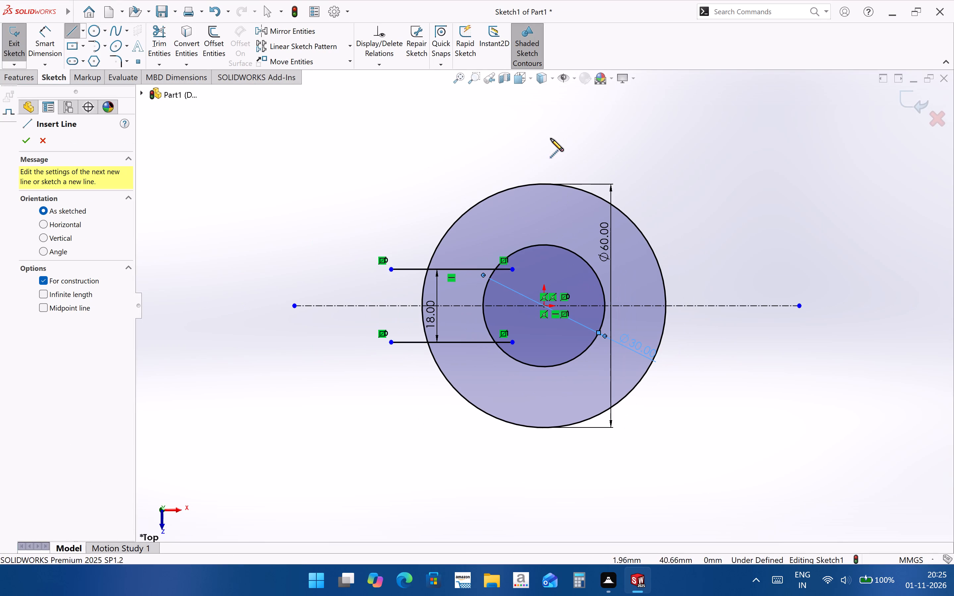
{"action": "left_click", "coordinate": [543, 116]}
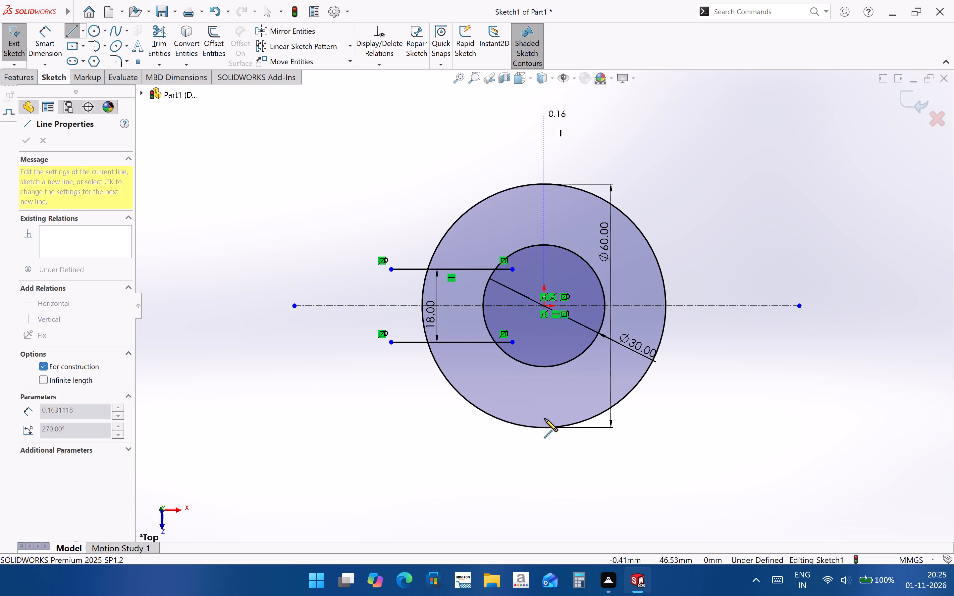
{"action": "left_click", "coordinate": [543, 472]}
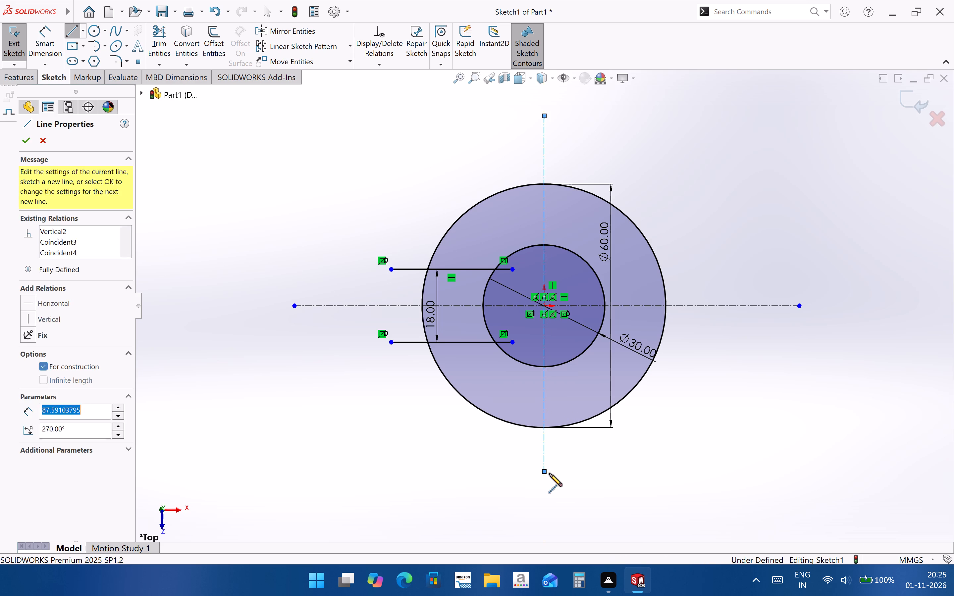
{"action": "key", "text": "Escape"}
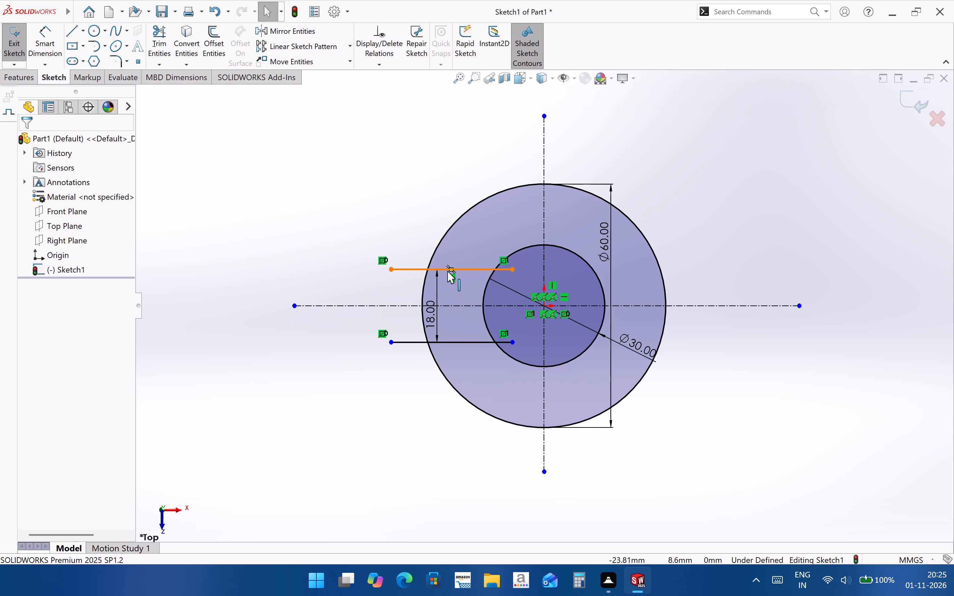
Sketch a horizontal line about 67 mm long running left from the outer circle's top point.
{"action": "left_click", "coordinate": [73, 31]}
{"action": "left_click", "coordinate": [543, 184]}
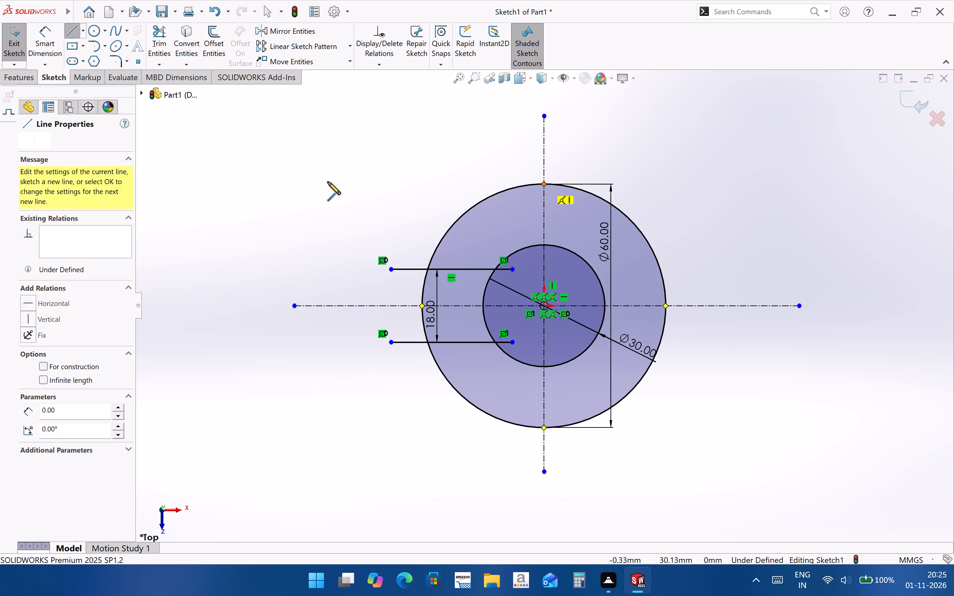
{"action": "left_click", "coordinate": [271, 186]}
{"action": "key", "text": "Escape"}
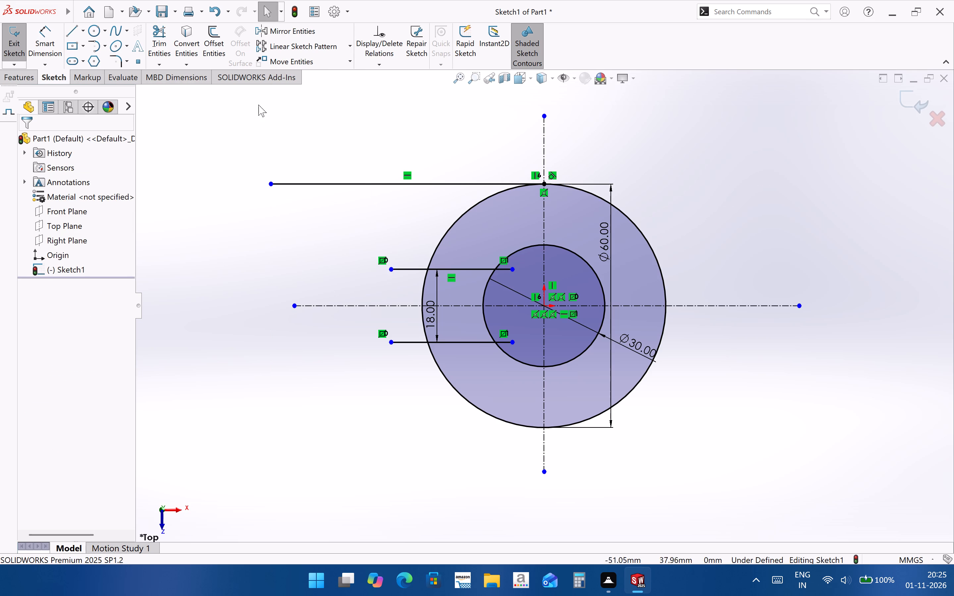
Dimension the new top horizontal line's length as 60 mm.
{"action": "left_click", "coordinate": [60, 40]}
{"action": "left_click", "coordinate": [364, 182]}
{"action": "left_click", "coordinate": [361, 156]}
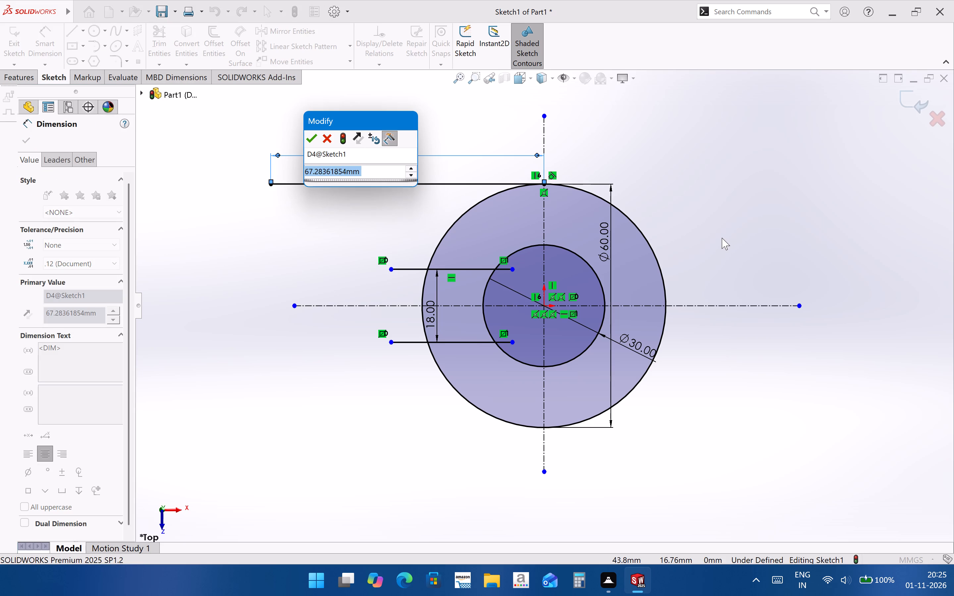
{"action": "type", "text": "60"}
{"action": "key", "text": "Return"}
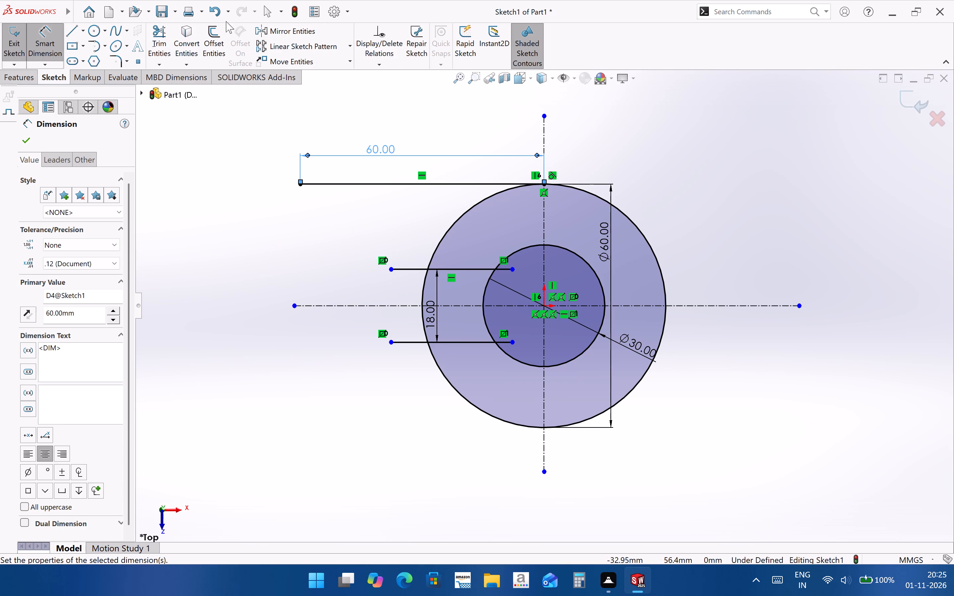
Mirror the 60 mm top line about the horizontal centerline, keeping the original.
{"action": "left_click", "coordinate": [305, 27]}
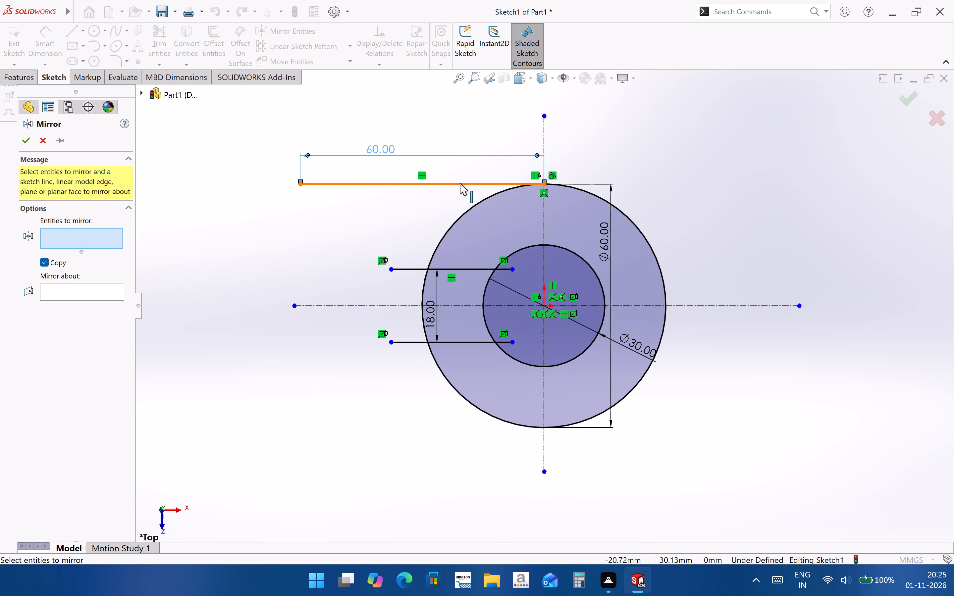
{"action": "left_click", "coordinate": [460, 182]}
{"action": "left_click", "coordinate": [63, 295]}
{"action": "left_click", "coordinate": [469, 306]}
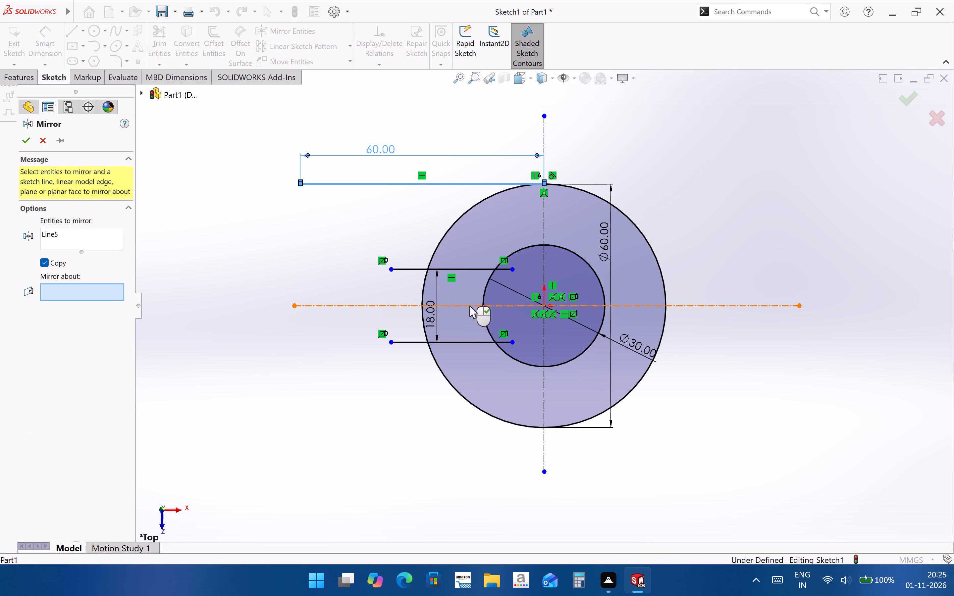
{"action": "left_click", "coordinate": [28, 140]}
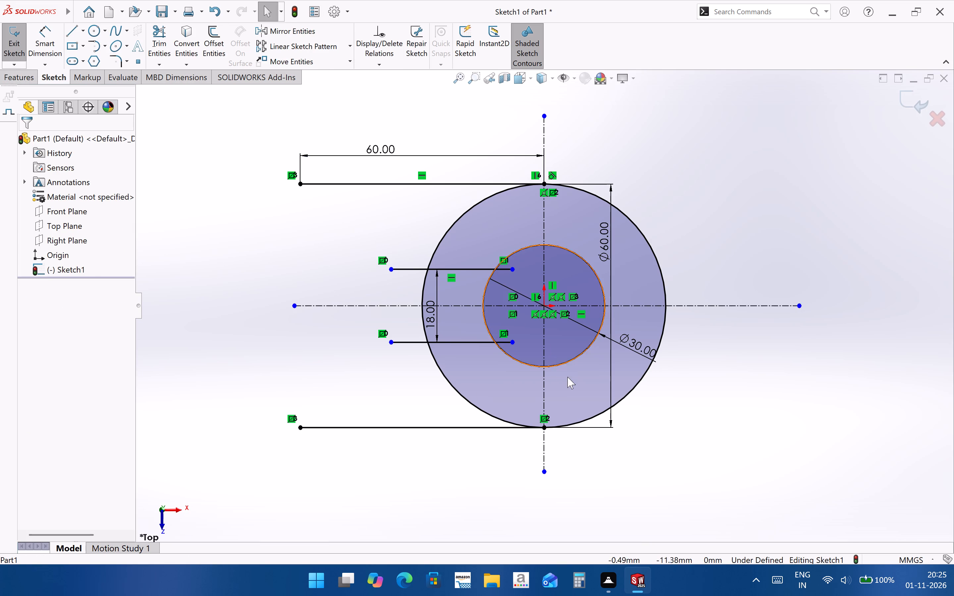
{"action": "left_click", "coordinate": [731, 402]}
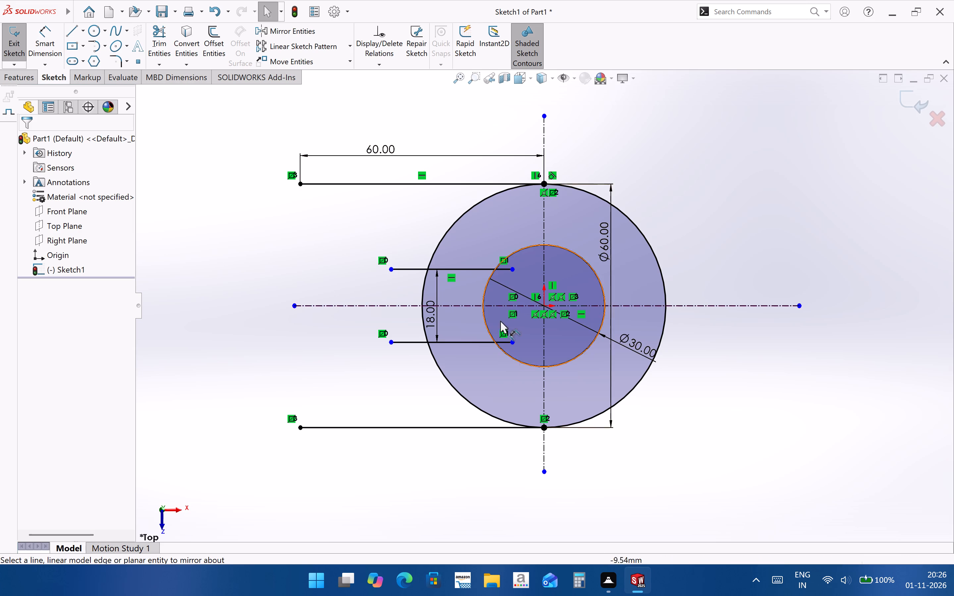
Shorten the upper of the 18 mm-spaced lines by moving its right endpoint to the inner circle, about 12.5 mm left of the origin.
{"action": "scroll", "coordinate": [547, 411], "scroll_direction": "up", "scroll_amount": 2}
{"action": "scroll", "coordinate": [446, 319], "scroll_direction": "down", "scroll_amount": 2}
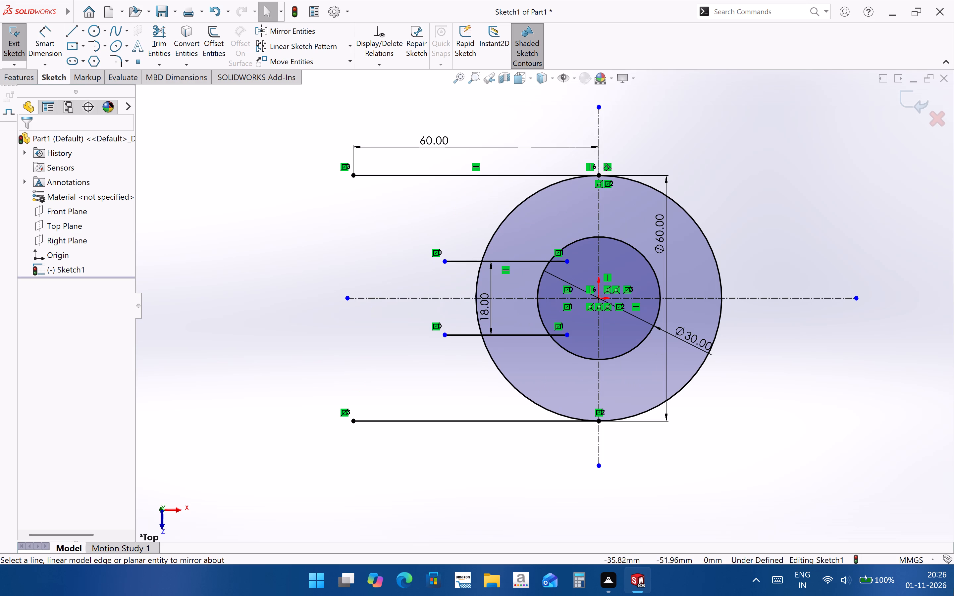
{"action": "scroll", "coordinate": [408, 348], "scroll_direction": "up", "scroll_amount": 1}
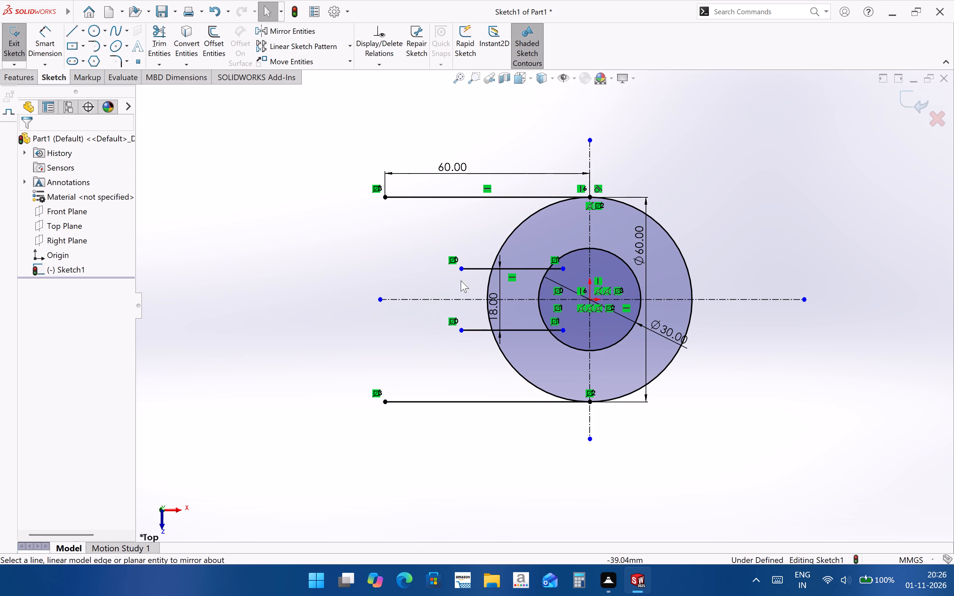
{"action": "scroll", "coordinate": [518, 265], "scroll_direction": "down", "scroll_amount": 2}
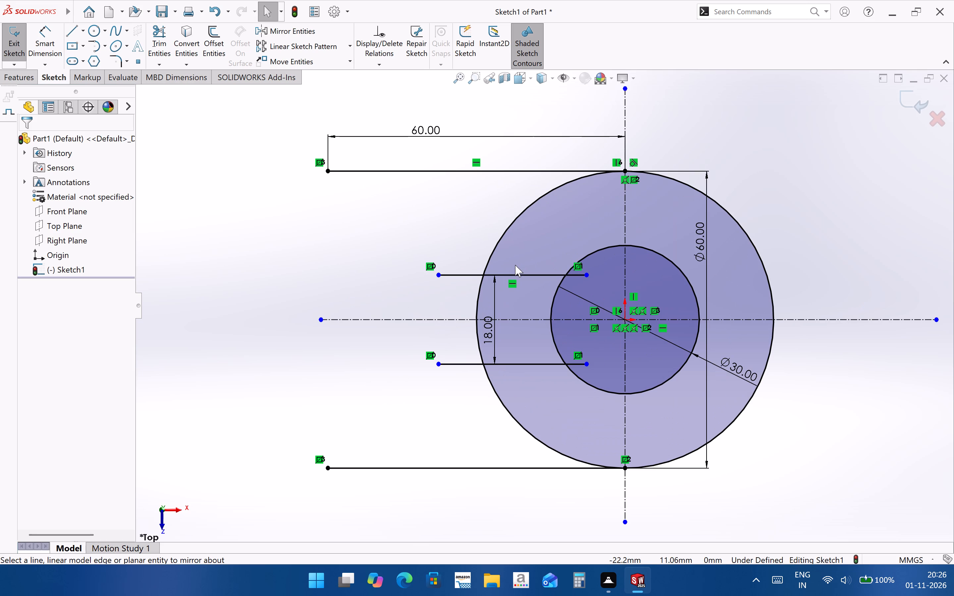
{"action": "left_click", "coordinate": [588, 275]}
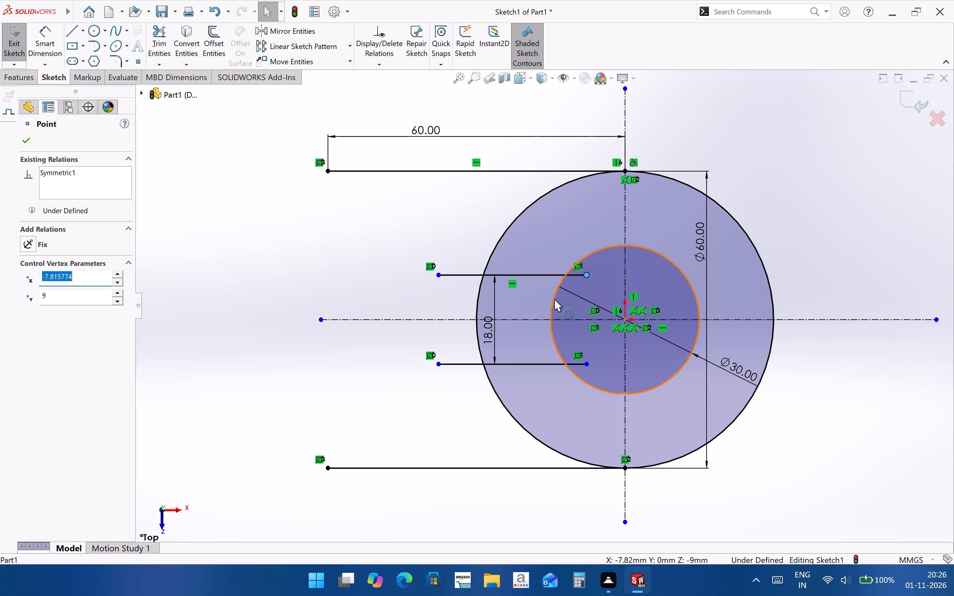
{"action": "left_click_drag", "start_coordinate": [587, 273], "coordinate": [556, 275]}
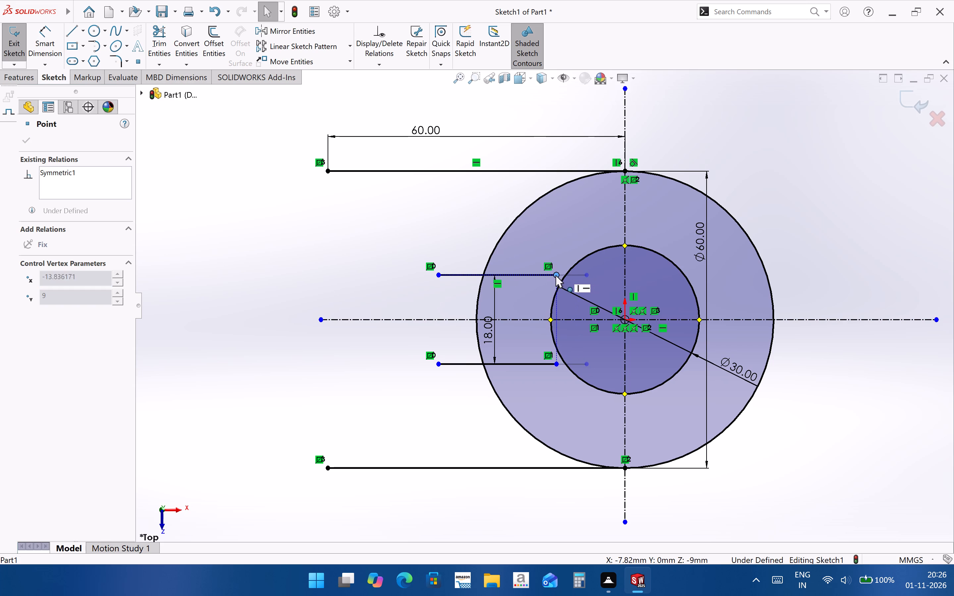
{"action": "left_click_drag", "start_coordinate": [556, 275], "coordinate": [563, 276]}
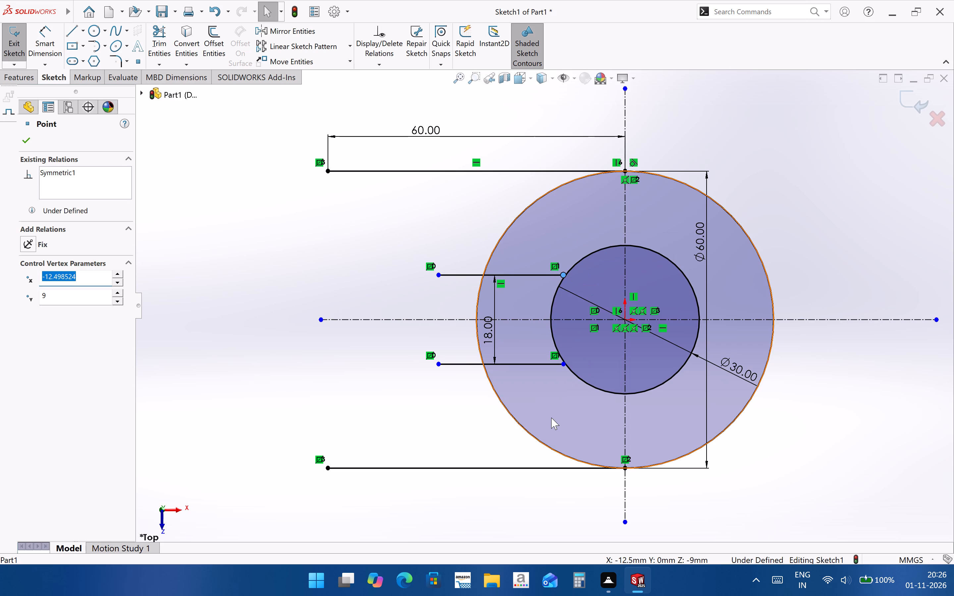
Add a coincident relation between the lower 18 mm-spaced line's right endpoint and the inner circle.
{"action": "left_click", "coordinate": [563, 365]}
{"action": "left_click", "coordinate": [577, 377]}
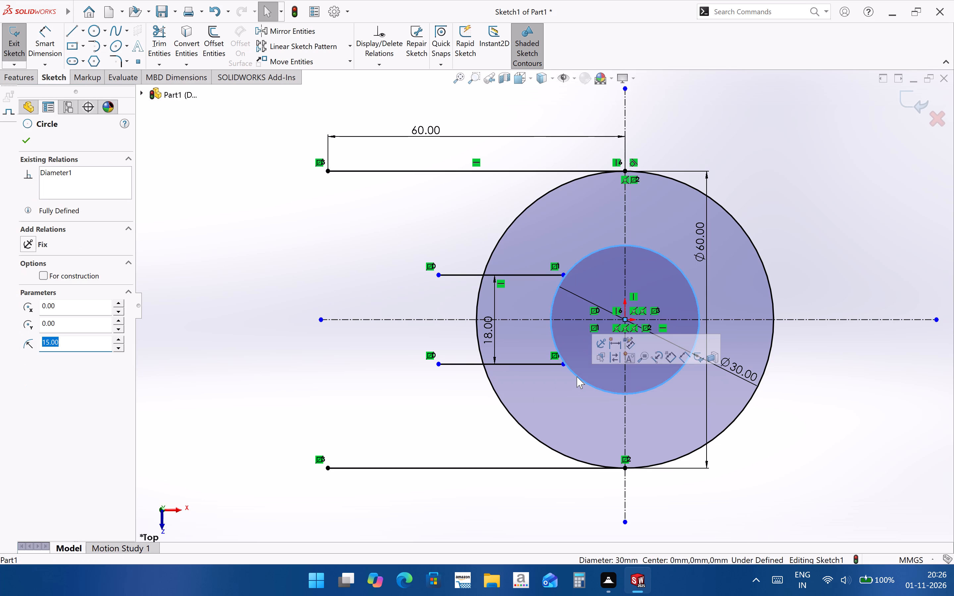
{"action": "key", "text": "Escape"}
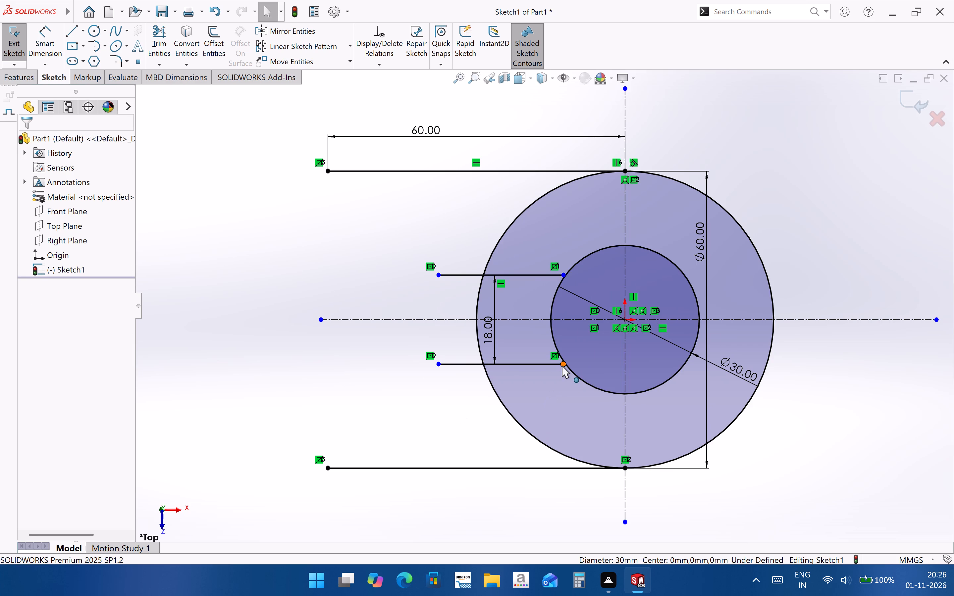
{"action": "left_click", "coordinate": [562, 366]}
{"action": "left_click", "coordinate": [574, 373], "text": "ctrl"}
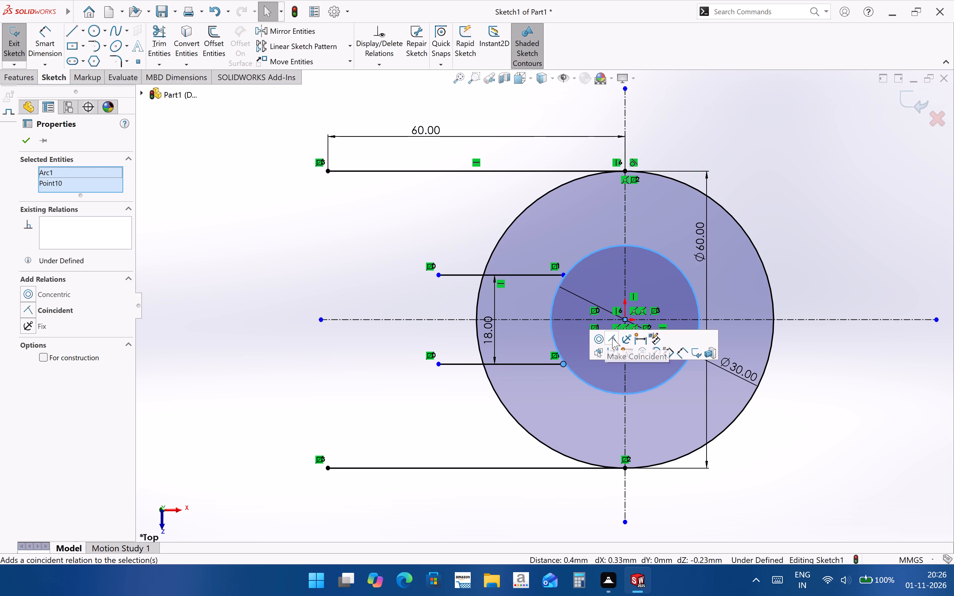
{"action": "left_click", "coordinate": [612, 338]}
{"action": "left_click", "coordinate": [255, 410]}
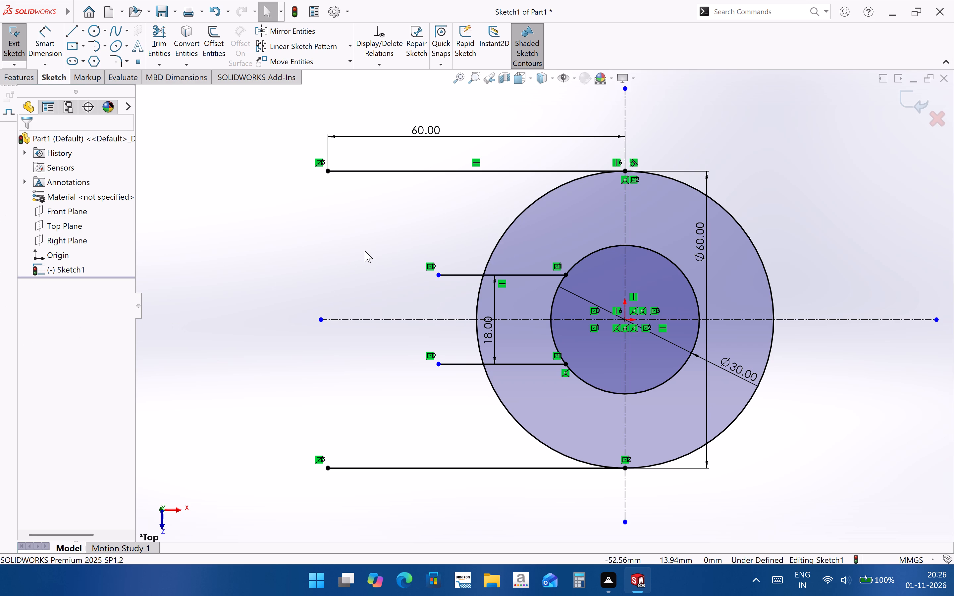
Sketch a 60 mm vertical line joining the left ends of the two outer horizontal lines.
{"action": "left_click", "coordinate": [77, 32]}
{"action": "left_click", "coordinate": [328, 173]}
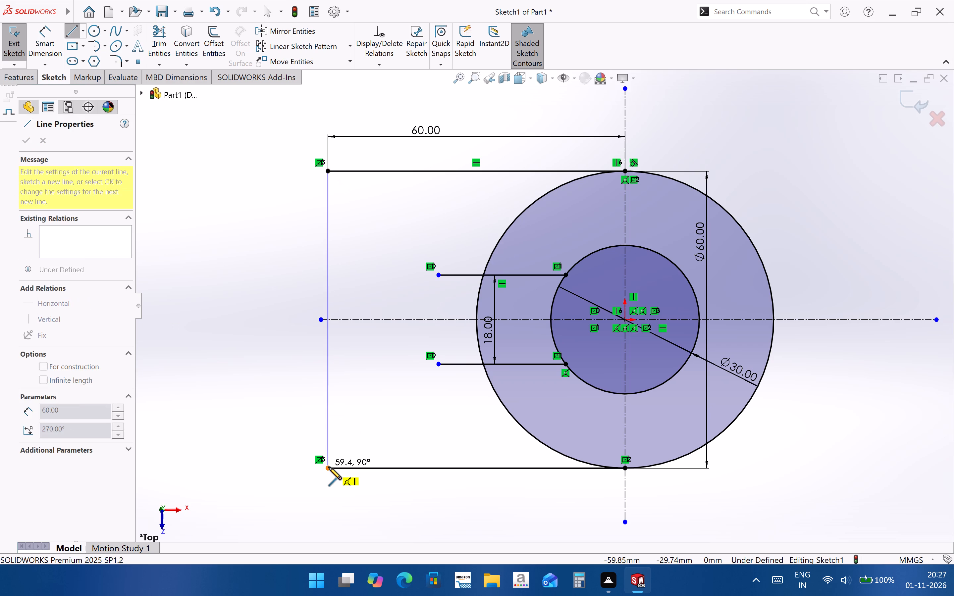
{"action": "left_click", "coordinate": [329, 467]}
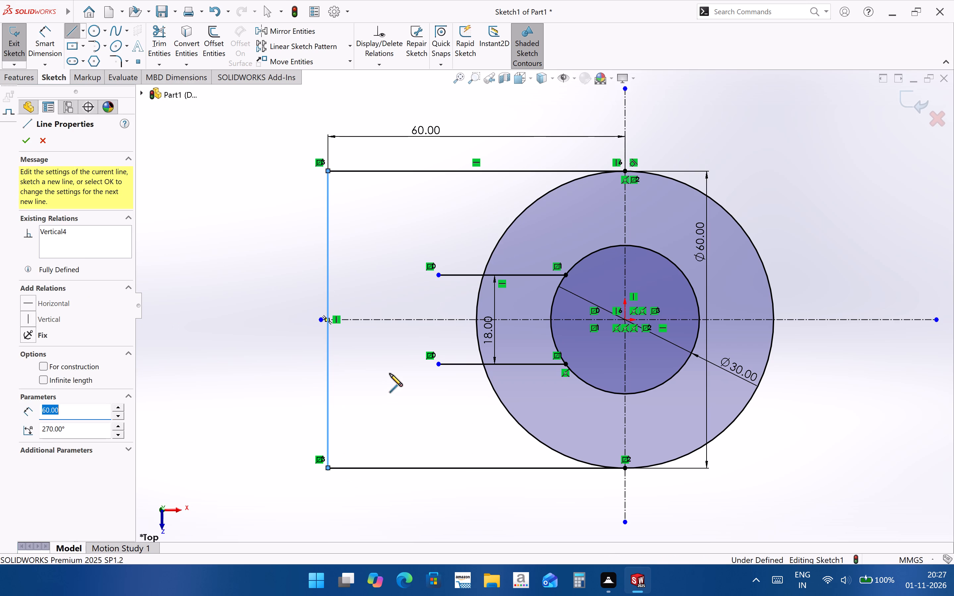
{"action": "key", "text": "Escape"}
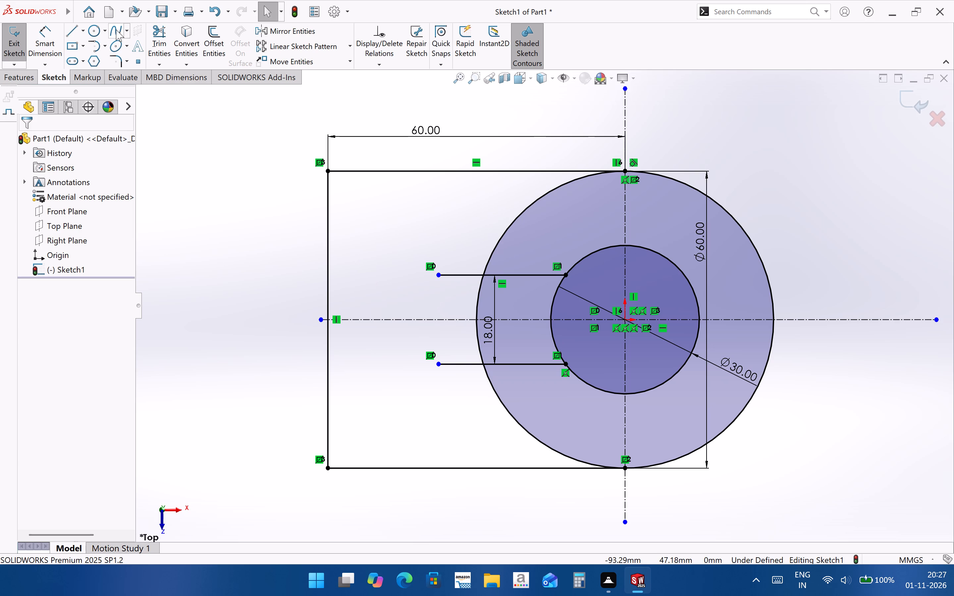
Extend both 18 mm-spaced horizontal lines leftward to the vertical end line.
{"action": "left_click", "coordinate": [161, 62]}
{"action": "left_click", "coordinate": [167, 75]}
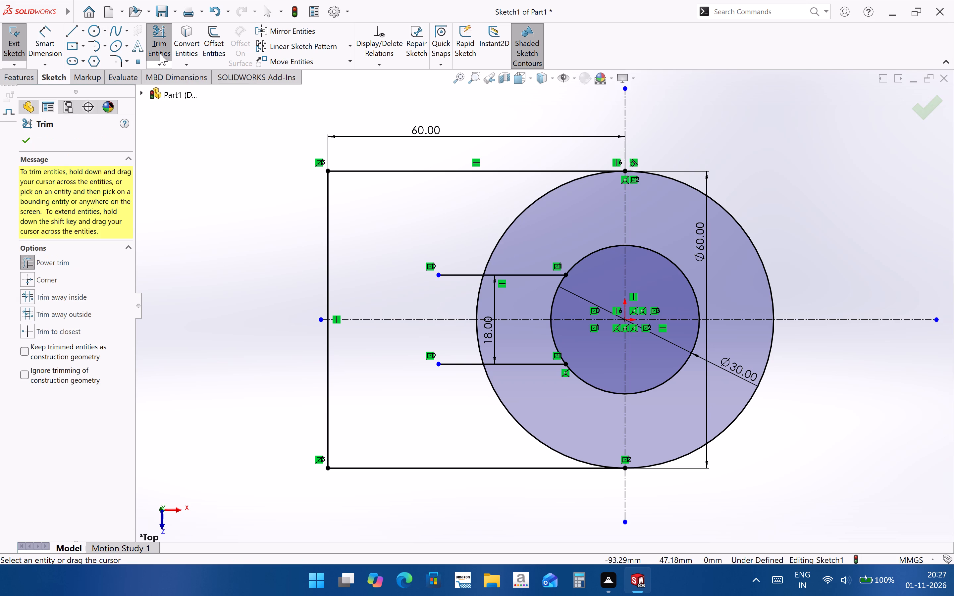
{"action": "left_click", "coordinate": [163, 64]}
{"action": "left_click", "coordinate": [178, 88]}
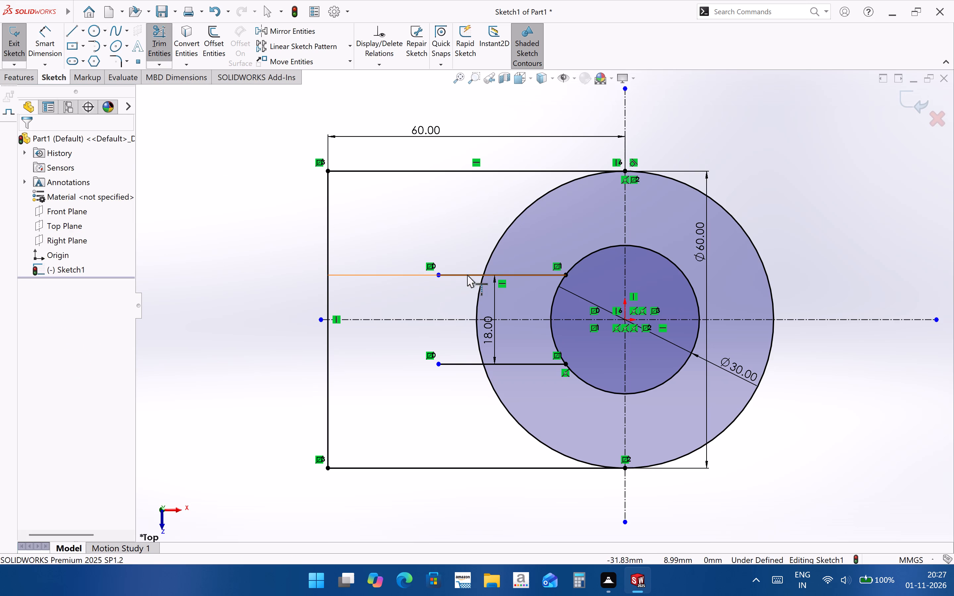
{"action": "left_click", "coordinate": [467, 275]}
{"action": "left_click", "coordinate": [460, 365]}
{"action": "left_click", "coordinate": [382, 417]}
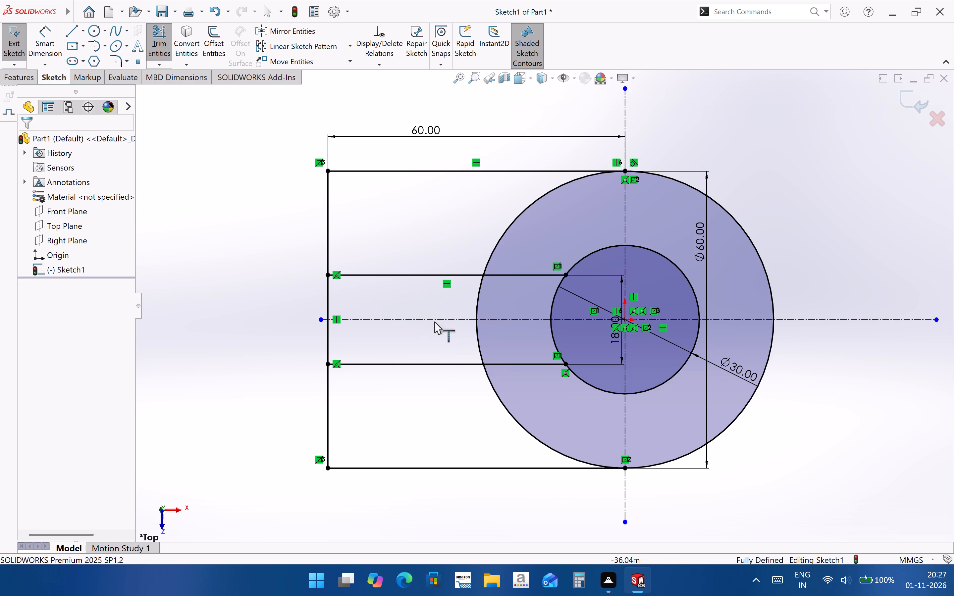
Trim away the outer circle's left half and the inner circle's arc between the two 18 mm-spaced lines.
{"action": "left_click", "coordinate": [170, 66]}
{"action": "left_click", "coordinate": [196, 80]}
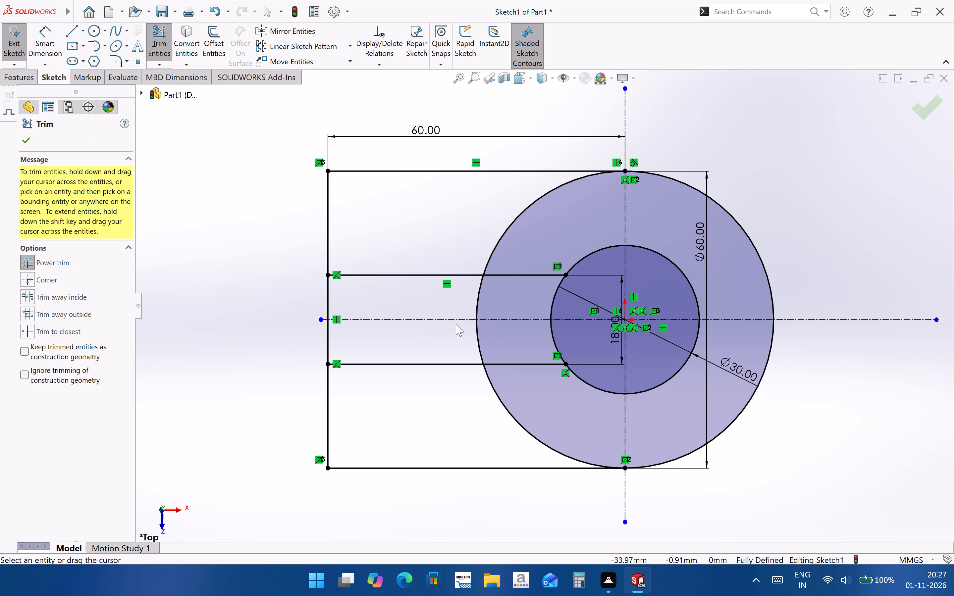
{"action": "left_click_drag", "start_coordinate": [455, 325], "coordinate": [489, 330]}
{"action": "left_click_drag", "start_coordinate": [459, 295], "coordinate": [502, 301]}
{"action": "left_click_drag", "start_coordinate": [538, 300], "coordinate": [562, 304]}
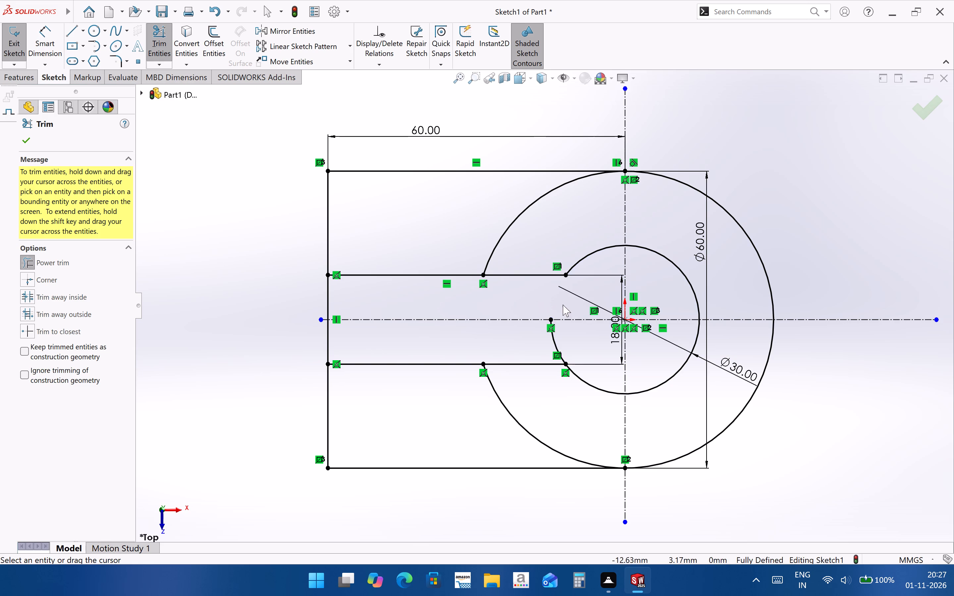
{"action": "left_click_drag", "start_coordinate": [540, 348], "coordinate": [576, 349]}
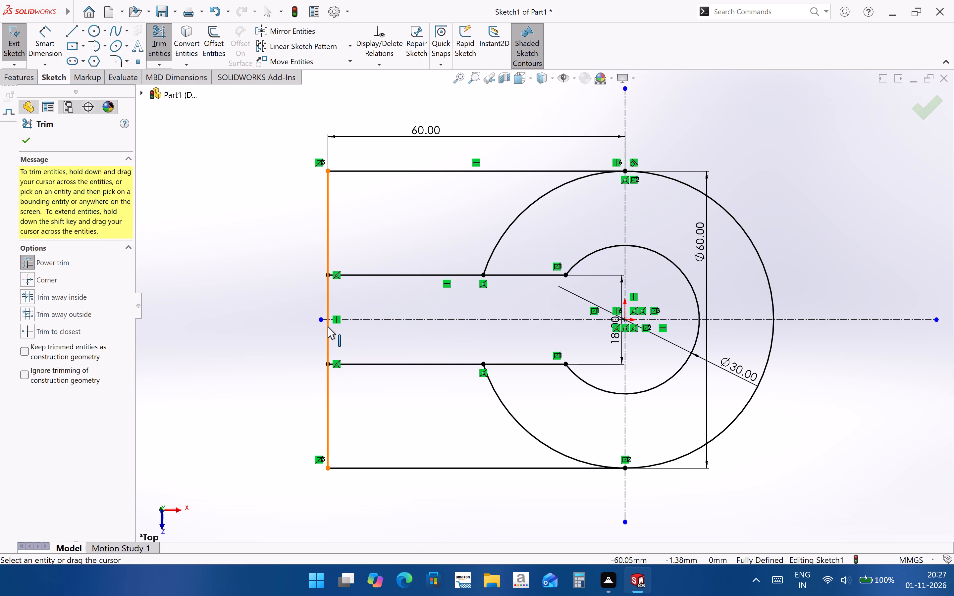
{"action": "left_click_drag", "start_coordinate": [425, 207], "coordinate": [517, 228]}
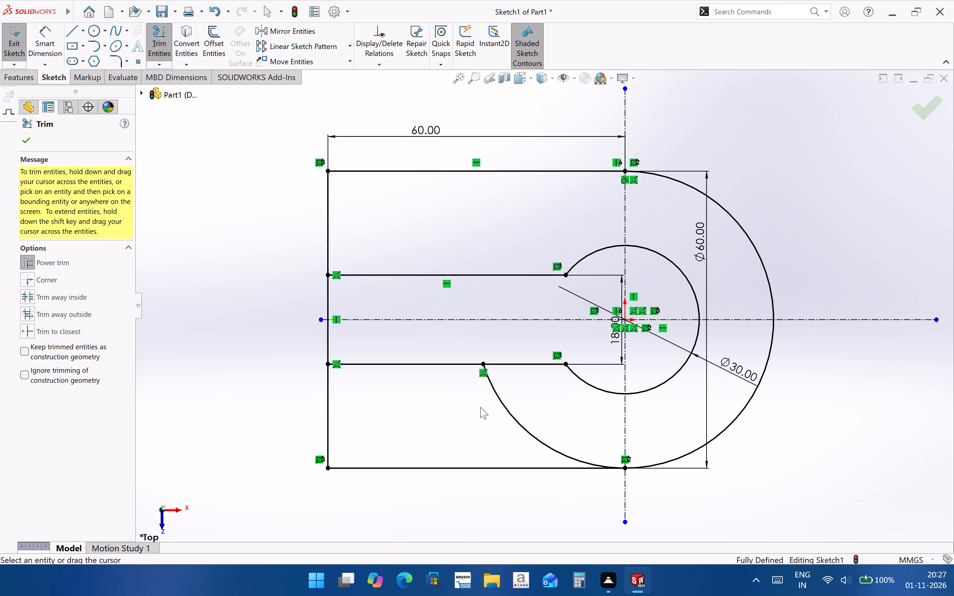
{"action": "left_click_drag", "start_coordinate": [474, 414], "coordinate": [513, 410]}
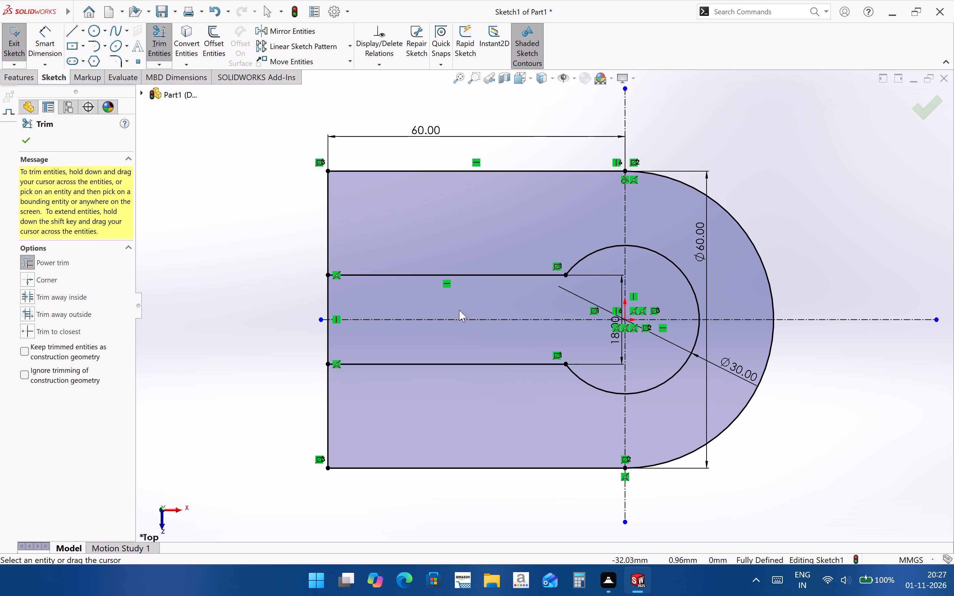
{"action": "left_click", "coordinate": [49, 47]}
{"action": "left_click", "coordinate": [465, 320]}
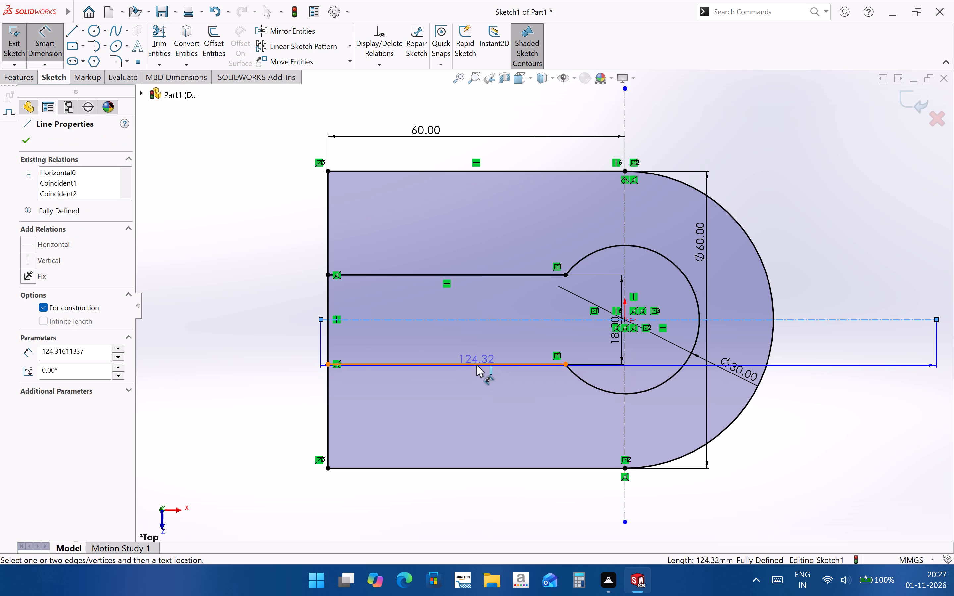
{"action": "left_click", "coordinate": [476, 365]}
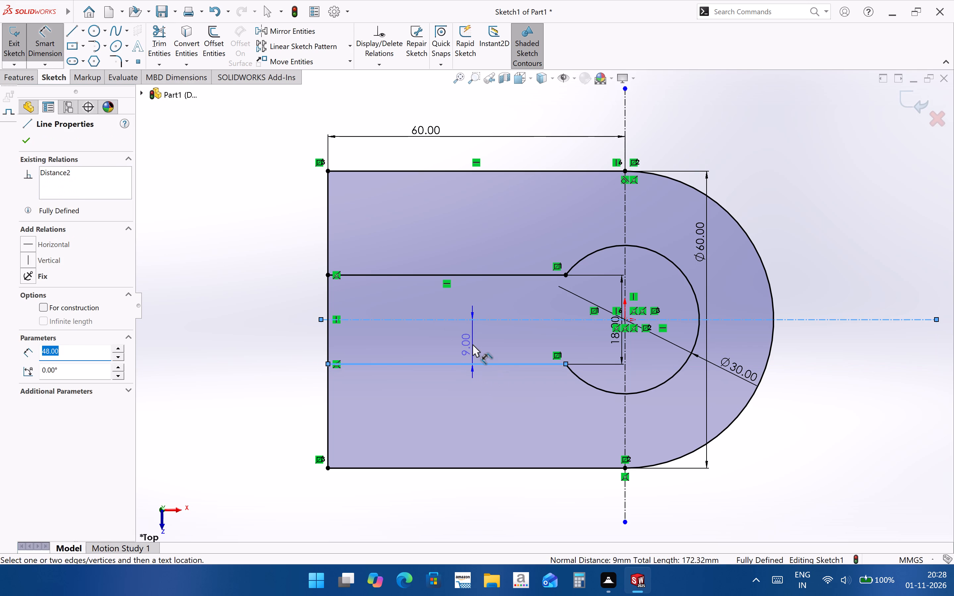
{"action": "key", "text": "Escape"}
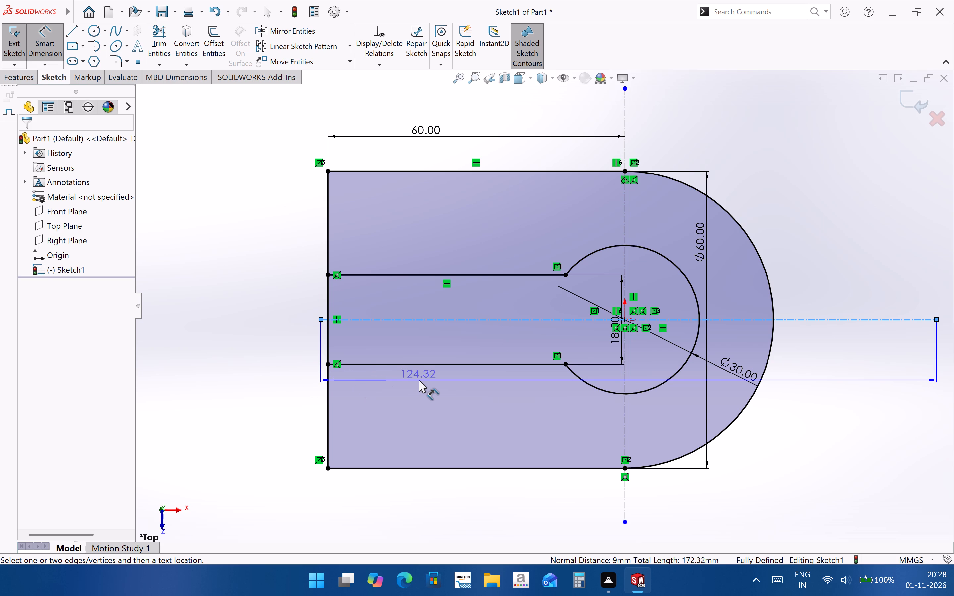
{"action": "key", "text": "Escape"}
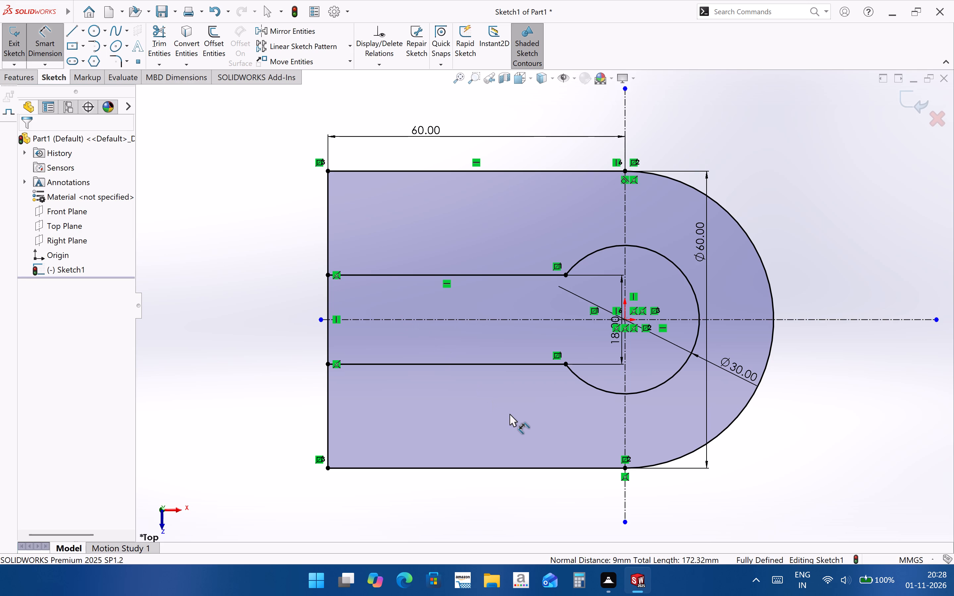
Extrude the slotted round-ended profile as a boss with a blind depth of 45 mm.
{"action": "left_click", "coordinate": [12, 78]}
{"action": "left_click", "coordinate": [24, 53]}
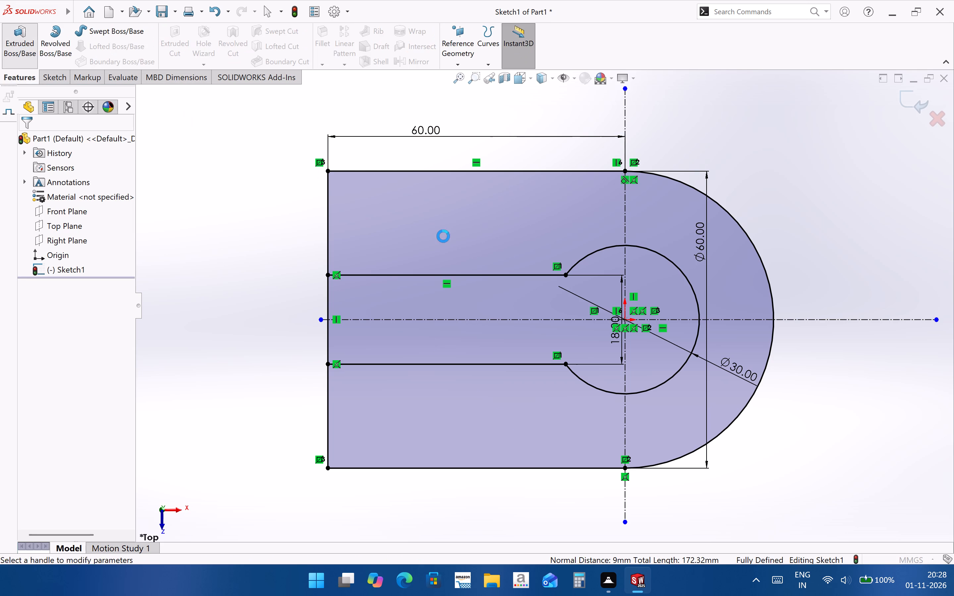
{"action": "left_click", "coordinate": [444, 337]}
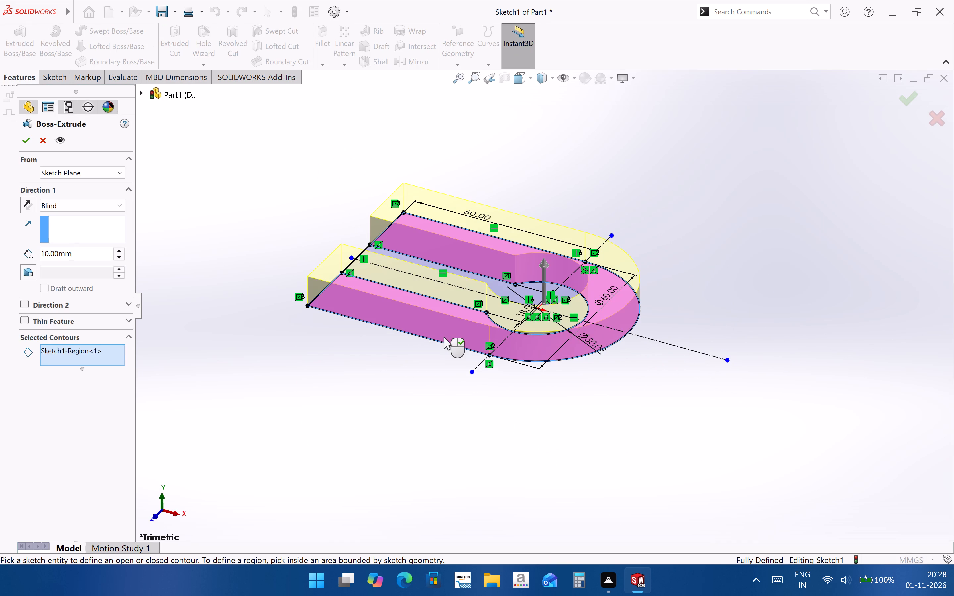
{"action": "scroll", "coordinate": [451, 370], "scroll_direction": "down", "scroll_amount": 1}
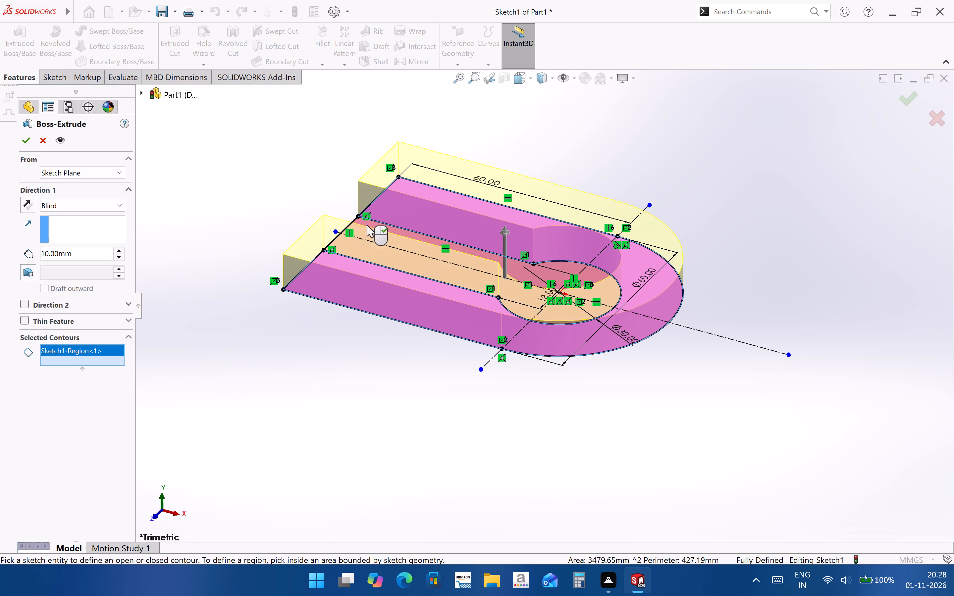
{"action": "left_click_drag", "start_coordinate": [100, 258], "coordinate": [30, 249]}
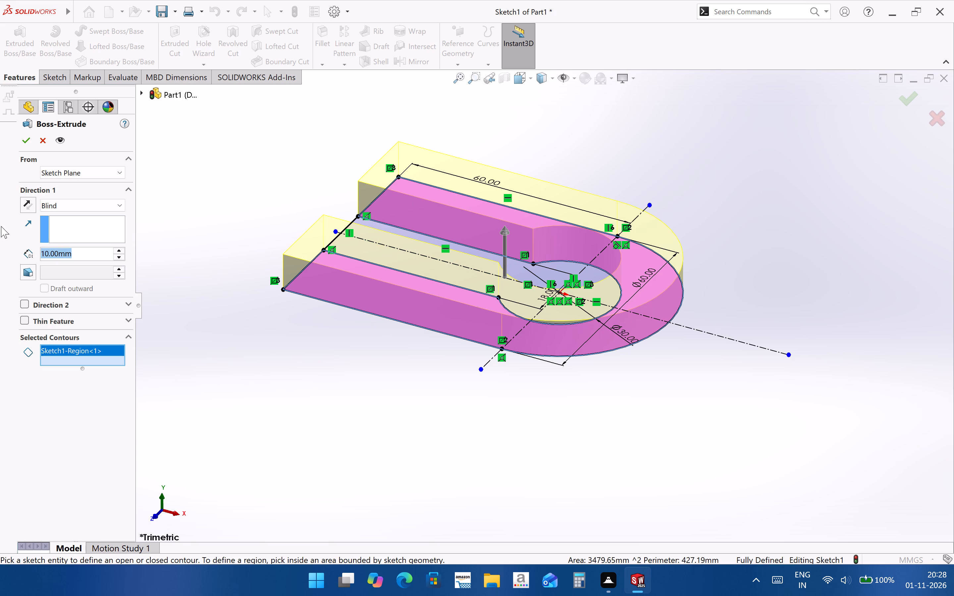
{"action": "key", "text": "BackSpace"}
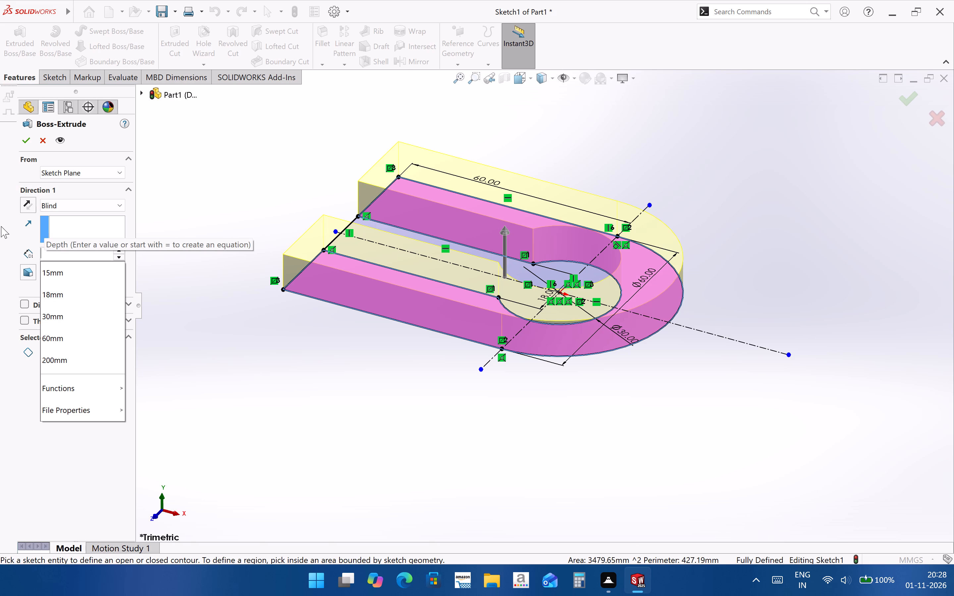
{"action": "type", "text": "45"}
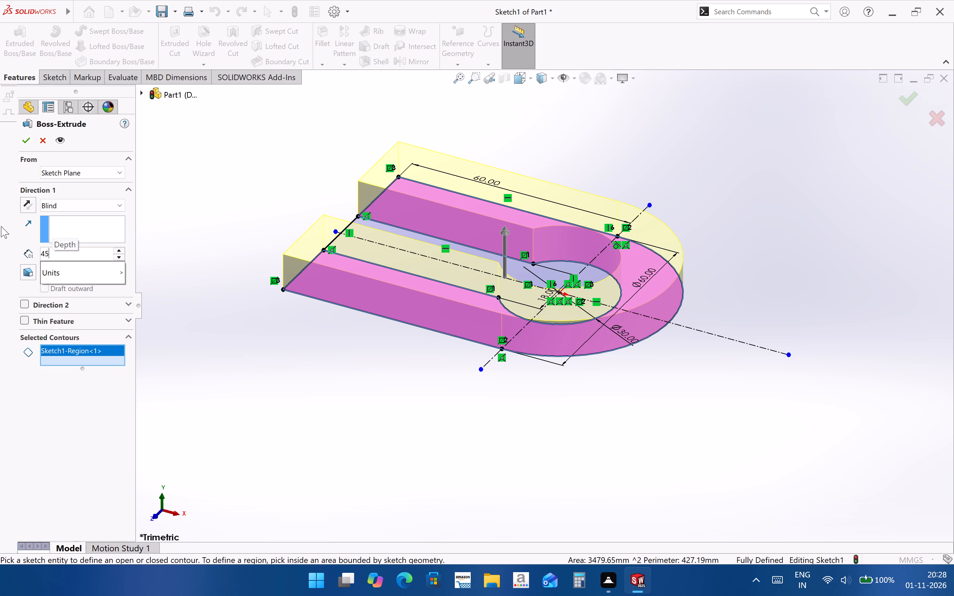
{"action": "key", "text": "Return"}
{"action": "scroll", "coordinate": [546, 427], "scroll_direction": "up", "scroll_amount": 3}
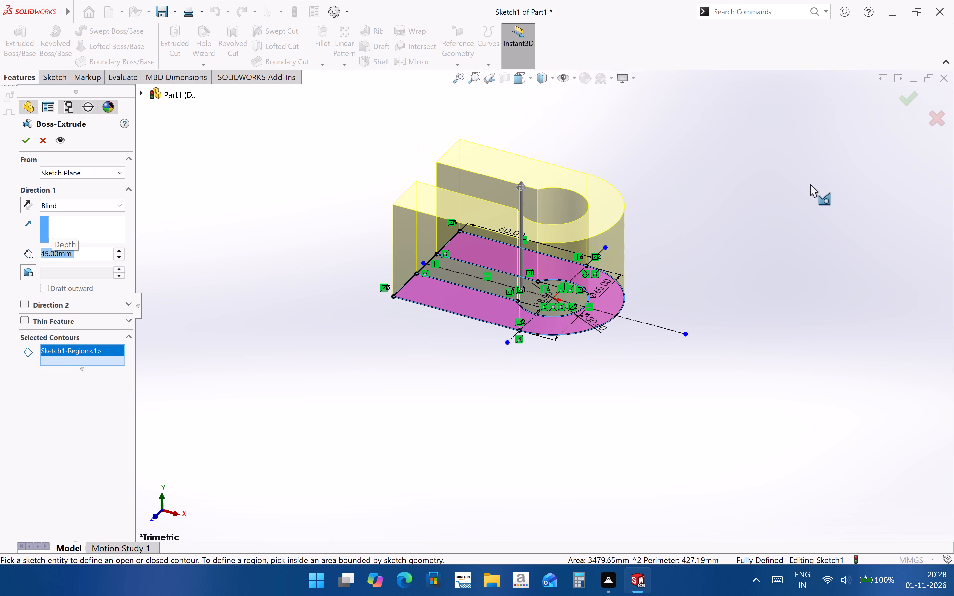
{"action": "left_click", "coordinate": [902, 98]}
{"action": "left_click", "coordinate": [817, 273]}
Examine the extruded body from several angles and check where the Front Plane and Top Plane lie relative to it.
{"action": "middle_click_drag", "start_coordinate": [492, 267], "coordinate": [524, 287]}
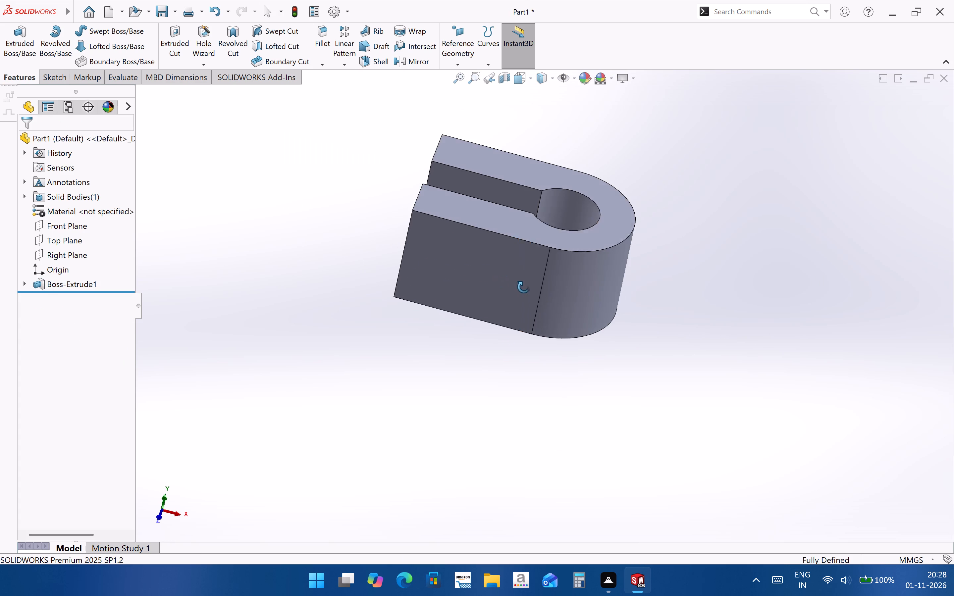
{"action": "middle_click_drag", "start_coordinate": [524, 287], "coordinate": [505, 425]}
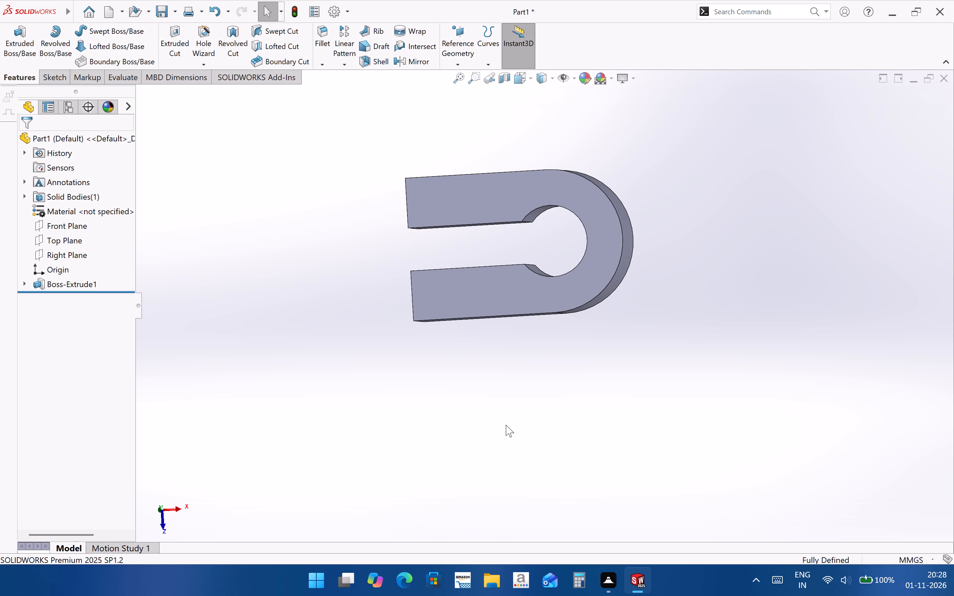
{"action": "middle_click_drag", "start_coordinate": [495, 339], "coordinate": [495, 223]}
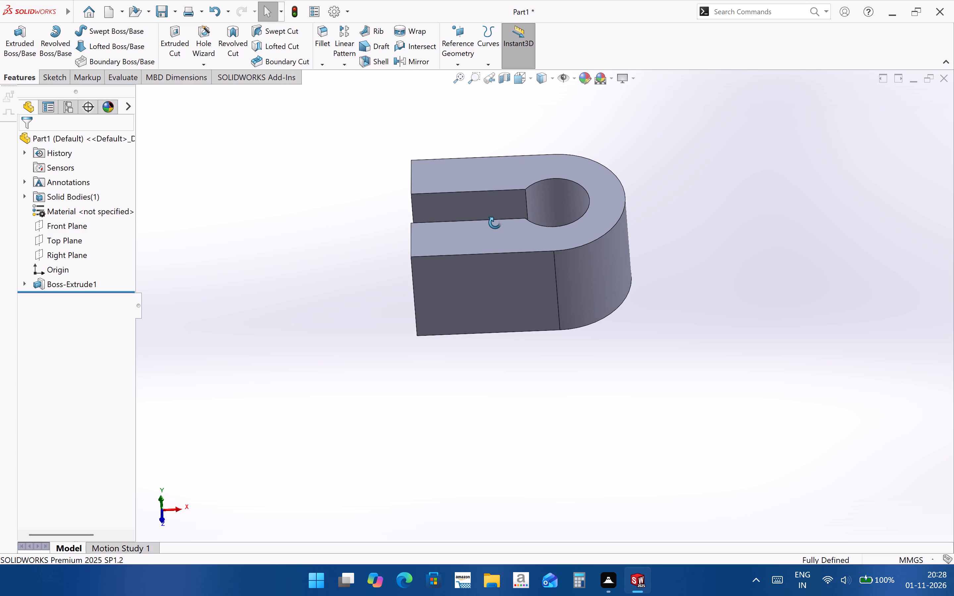
{"action": "middle_click_drag", "start_coordinate": [495, 223], "coordinate": [495, 223]}
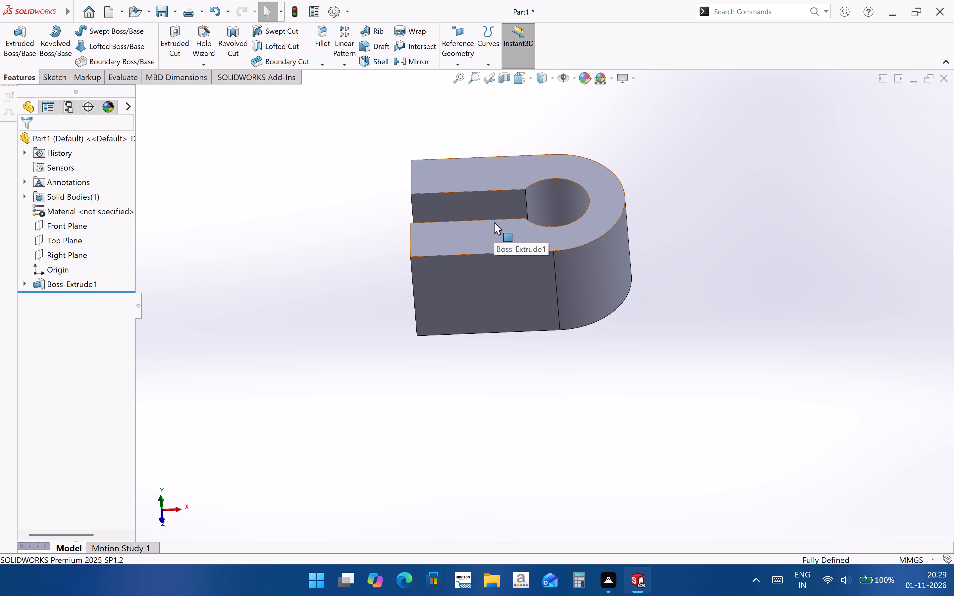
{"action": "middle_click_drag", "start_coordinate": [528, 336], "coordinate": [577, 419]}
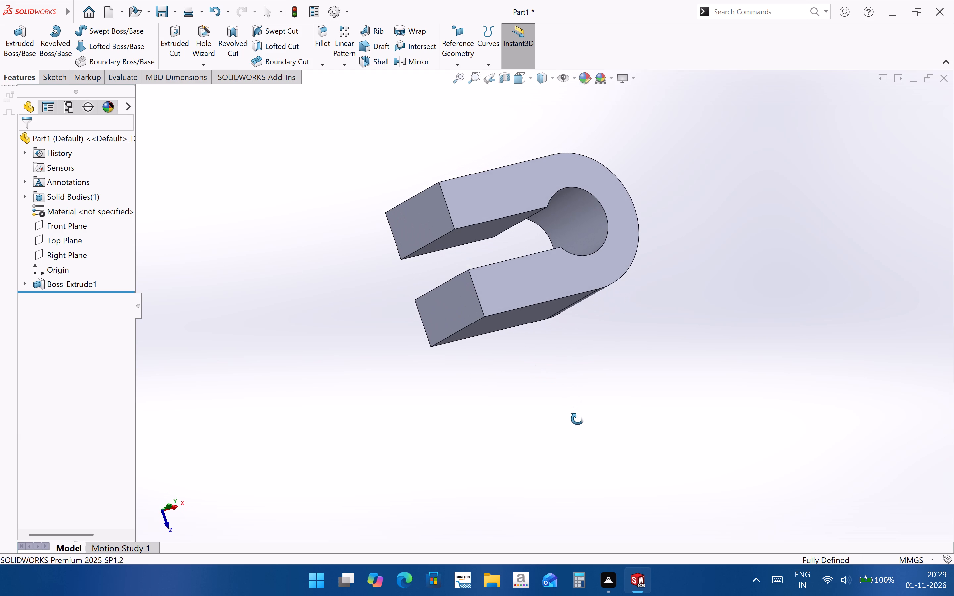
{"action": "middle_click_drag", "start_coordinate": [577, 419], "coordinate": [542, 311]}
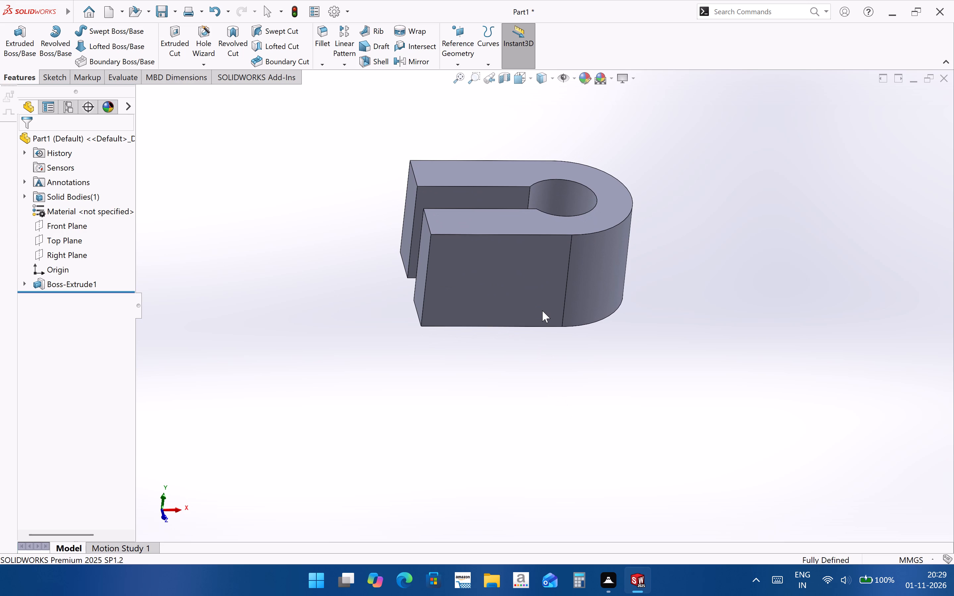
{"action": "middle_click_drag", "start_coordinate": [545, 321], "coordinate": [554, 339]}
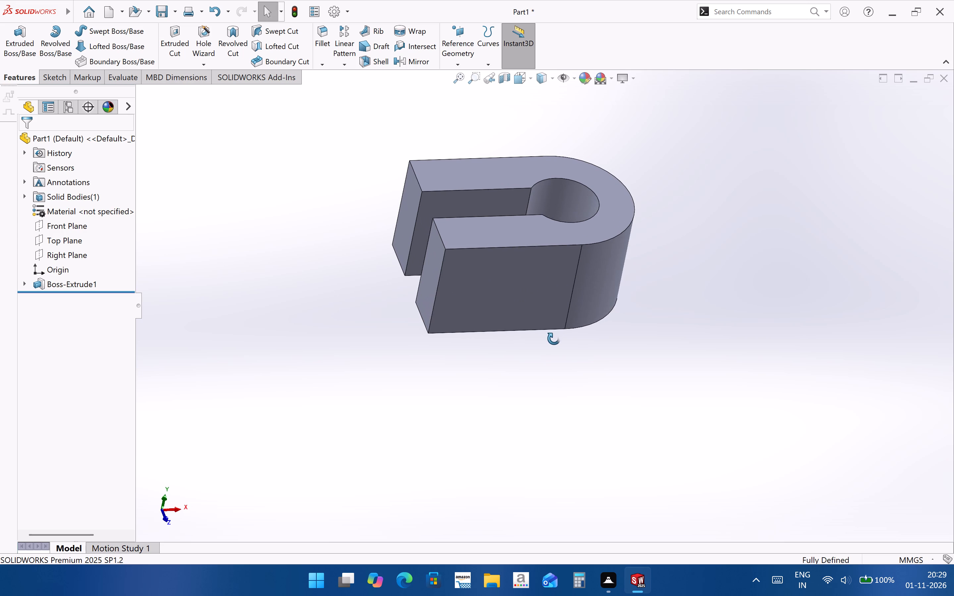
{"action": "middle_click_drag", "start_coordinate": [554, 339], "coordinate": [553, 353]}
{"action": "left_click", "coordinate": [73, 230]}
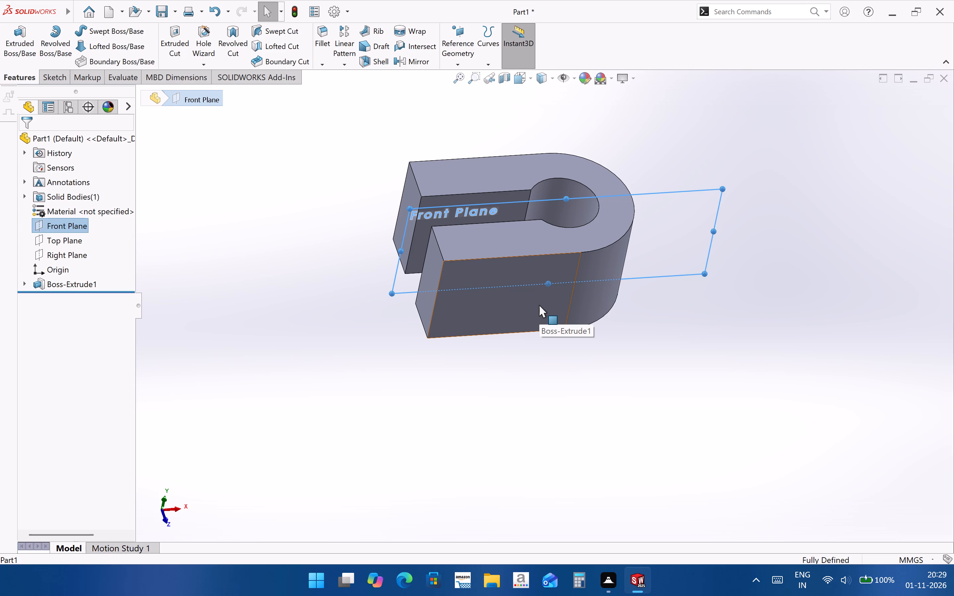
{"action": "scroll", "coordinate": [416, 218], "scroll_direction": "up", "scroll_amount": 2}
{"action": "left_click", "coordinate": [701, 324]}
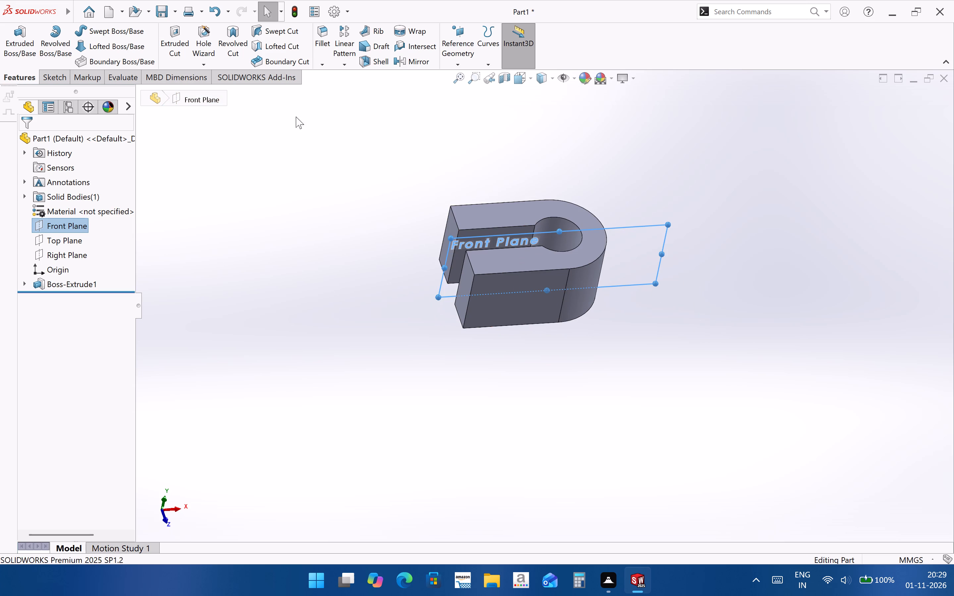
{"action": "left_click", "coordinate": [73, 240]}
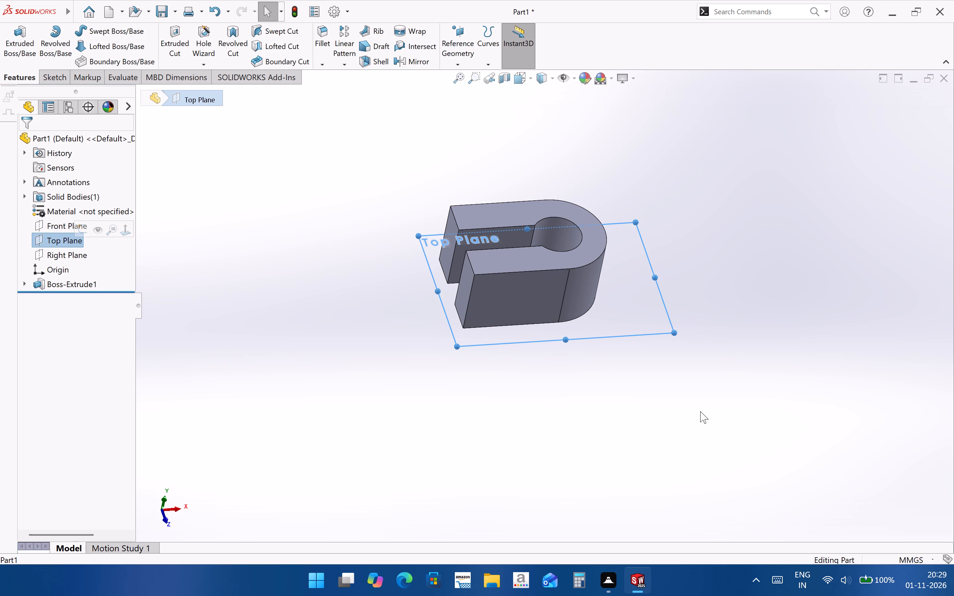
{"action": "left_click", "coordinate": [604, 422]}
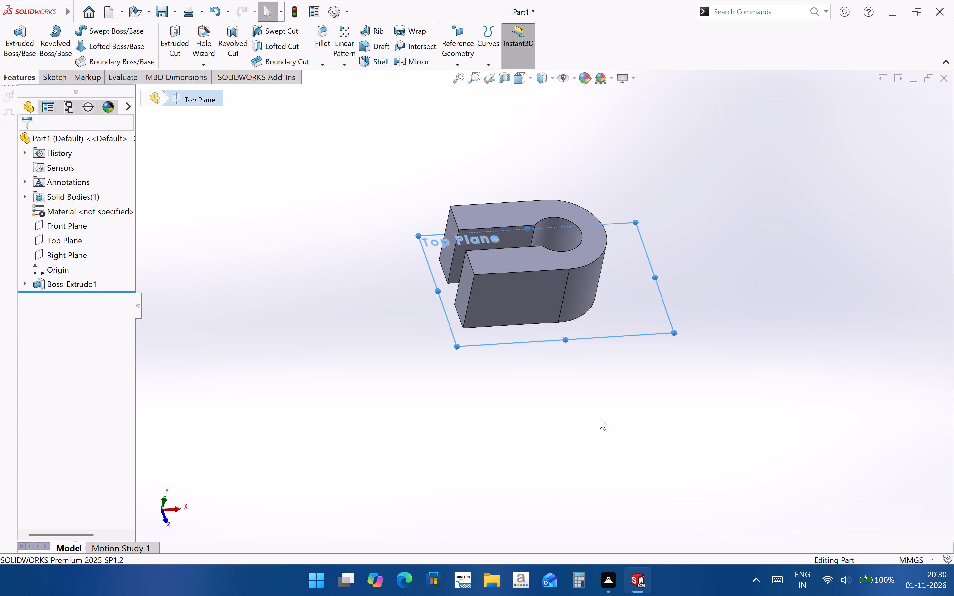
Check the normal distance between the extruded body's top and bottom faces.
{"action": "scroll", "coordinate": [568, 245], "scroll_direction": "down", "scroll_amount": 2}
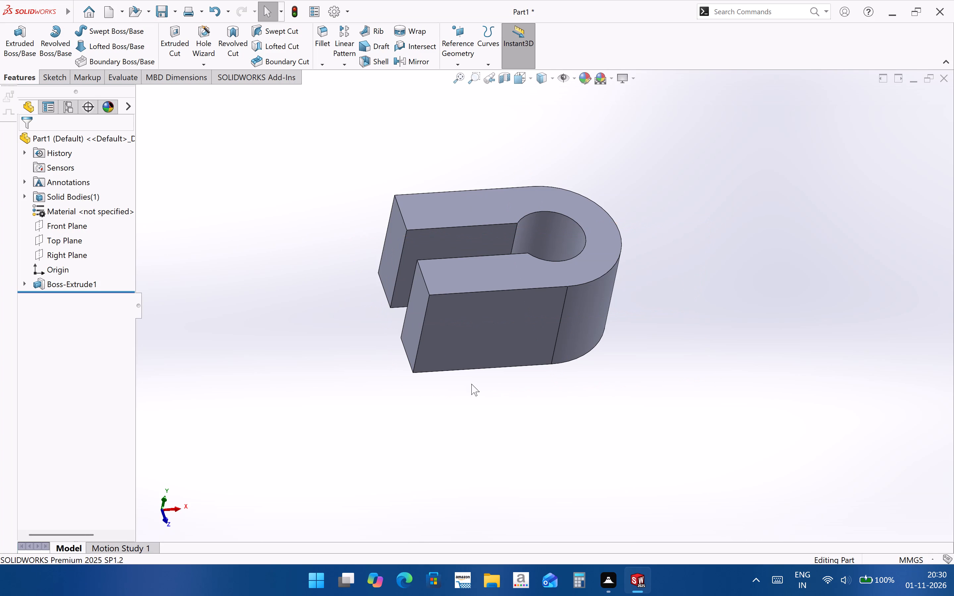
{"action": "left_click", "coordinate": [442, 282]}
{"action": "middle_click_drag", "start_coordinate": [469, 353], "coordinate": [494, 308]}
{"action": "middle_click_drag", "start_coordinate": [479, 349], "coordinate": [509, 288], "text": "ctrl"}
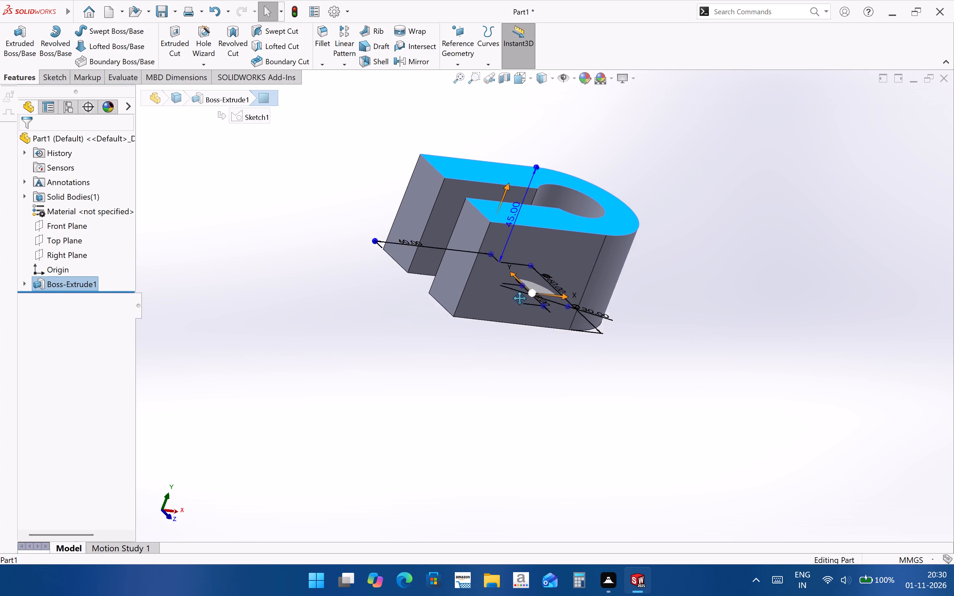
{"action": "middle_click_drag", "start_coordinate": [509, 288], "coordinate": [511, 283], "text": "ctrl"}
{"action": "middle_click_drag", "start_coordinate": [514, 280], "coordinate": [536, 213]}
{"action": "left_click", "coordinate": [515, 246], "text": "ctrl"}
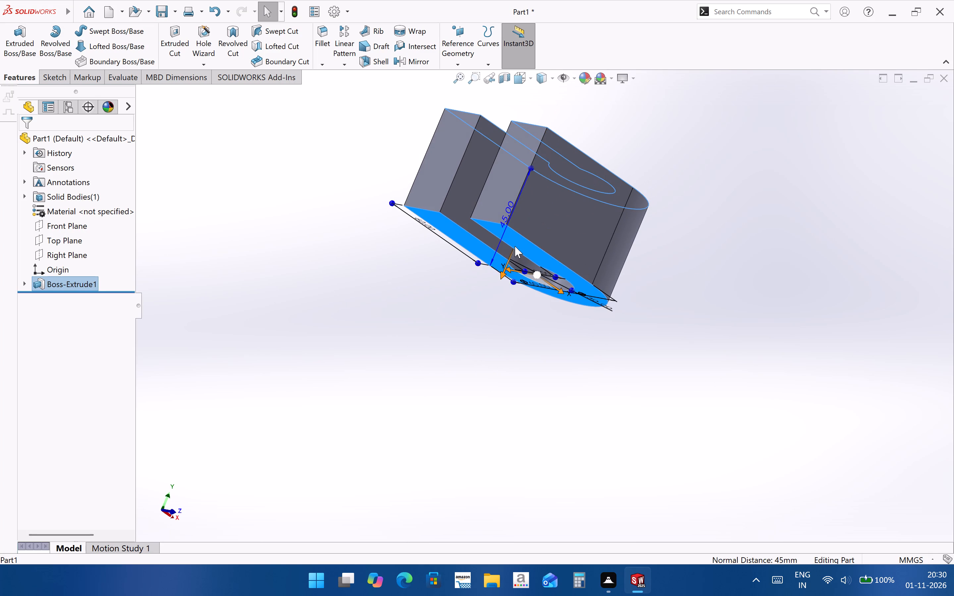
{"action": "left_click", "coordinate": [728, 427]}
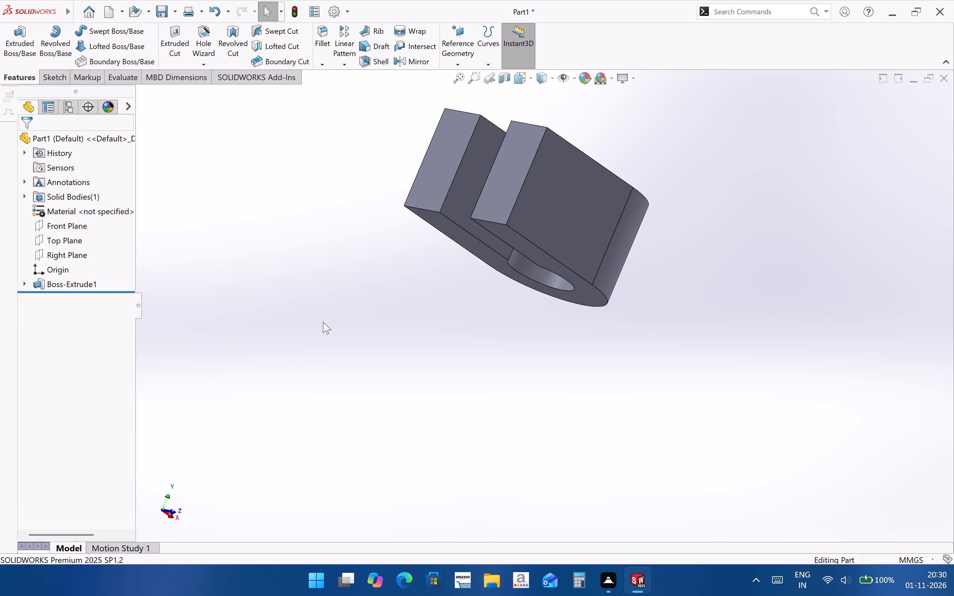
Create a reference plane offset 18 mm from the body's bottom face, with the offset flipped to pass through the body.
{"action": "left_click", "coordinate": [512, 241]}
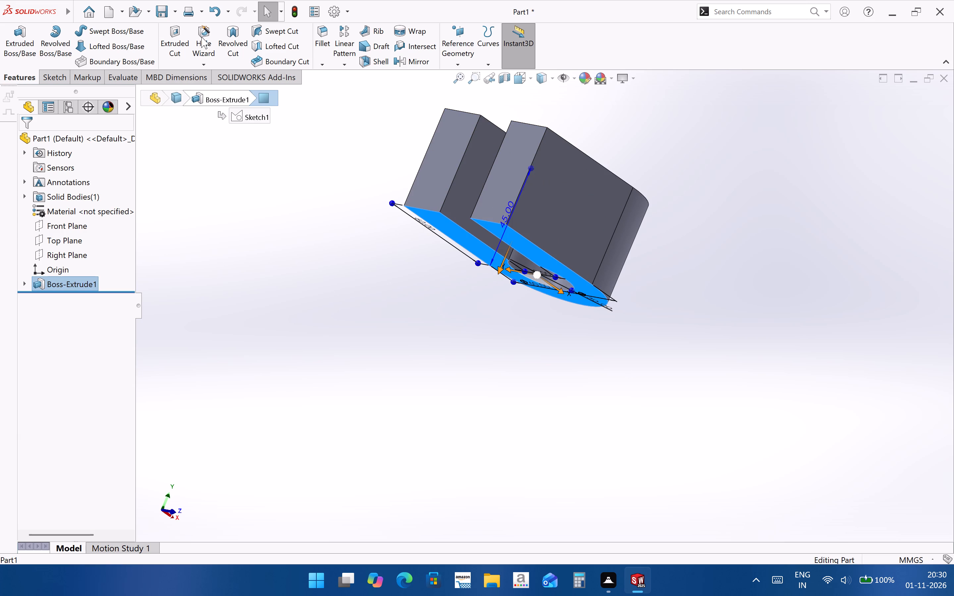
{"action": "left_click", "coordinate": [460, 61]}
{"action": "left_click", "coordinate": [466, 77]}
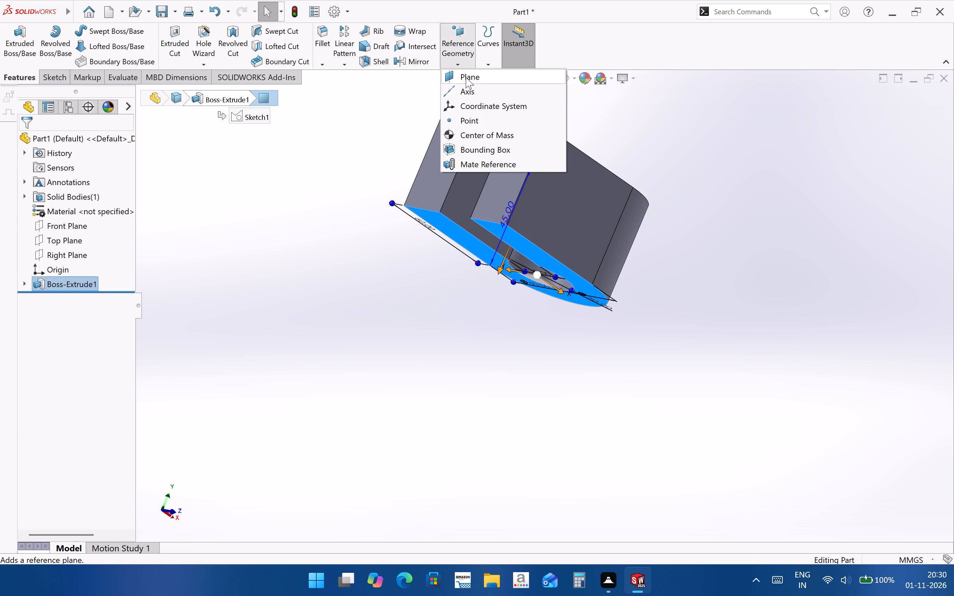
{"action": "middle_click_drag", "start_coordinate": [594, 306], "coordinate": [572, 346]}
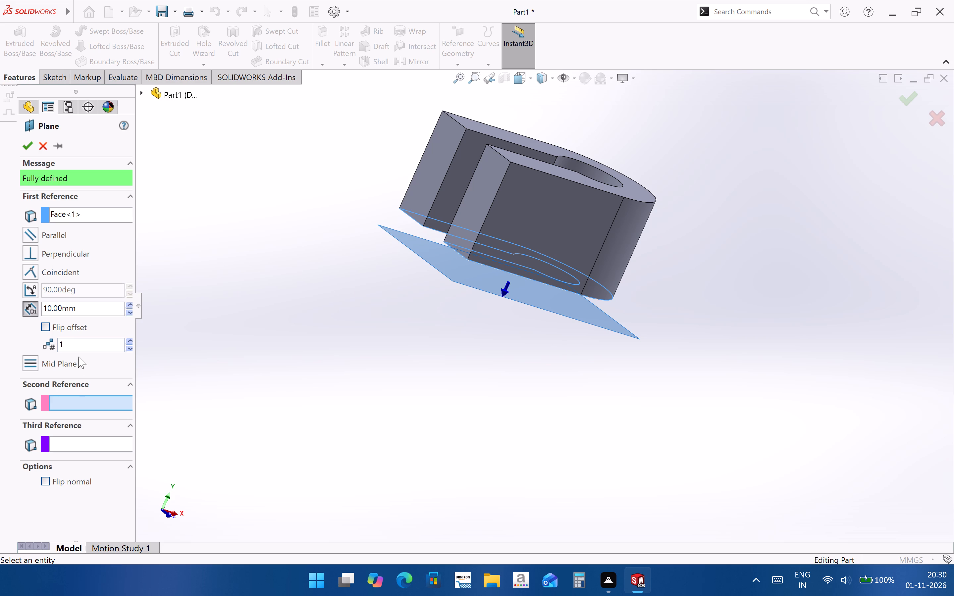
{"action": "left_click", "coordinate": [71, 333]}
{"action": "left_click", "coordinate": [70, 327]}
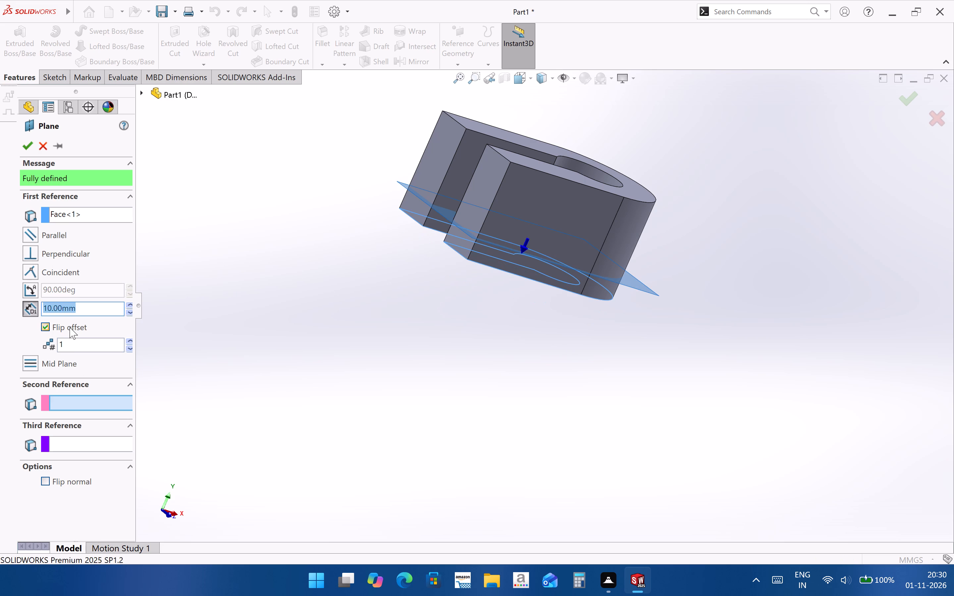
{"action": "left_click_drag", "start_coordinate": [82, 307], "coordinate": [12, 295]}
{"action": "key", "text": "1"}
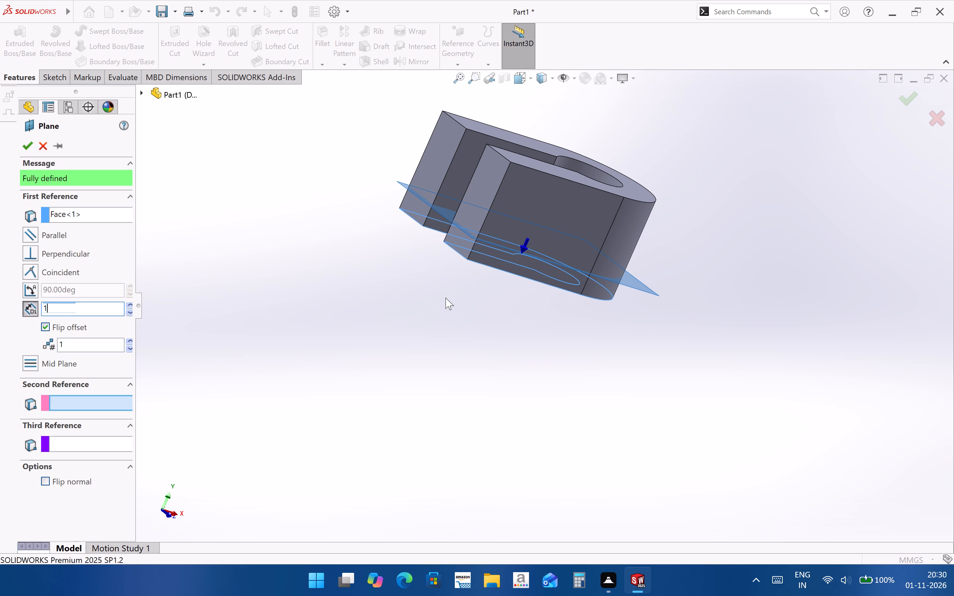
{"action": "key", "text": "8"}
{"action": "key", "text": "Return"}
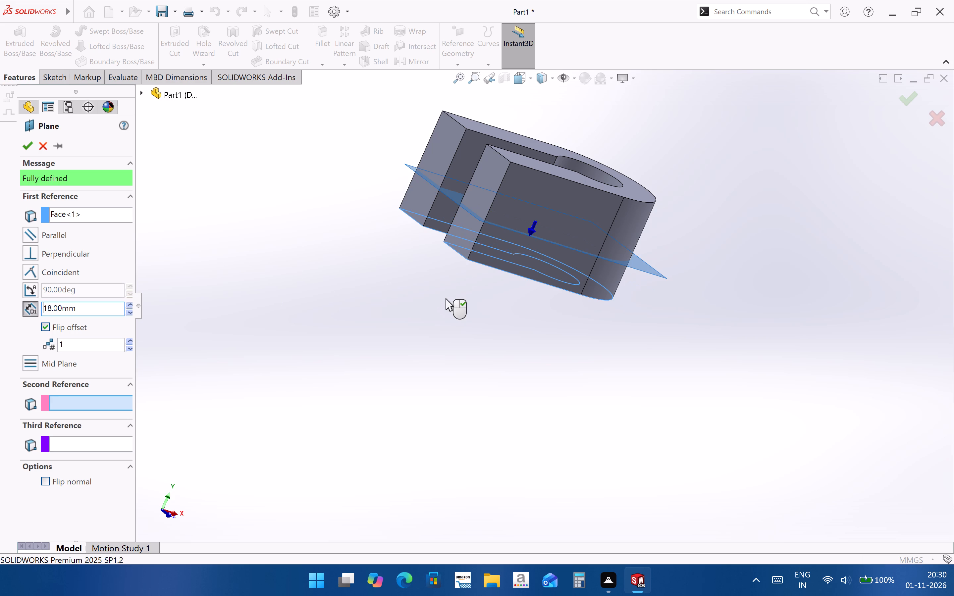
{"action": "left_click", "coordinate": [25, 152]}
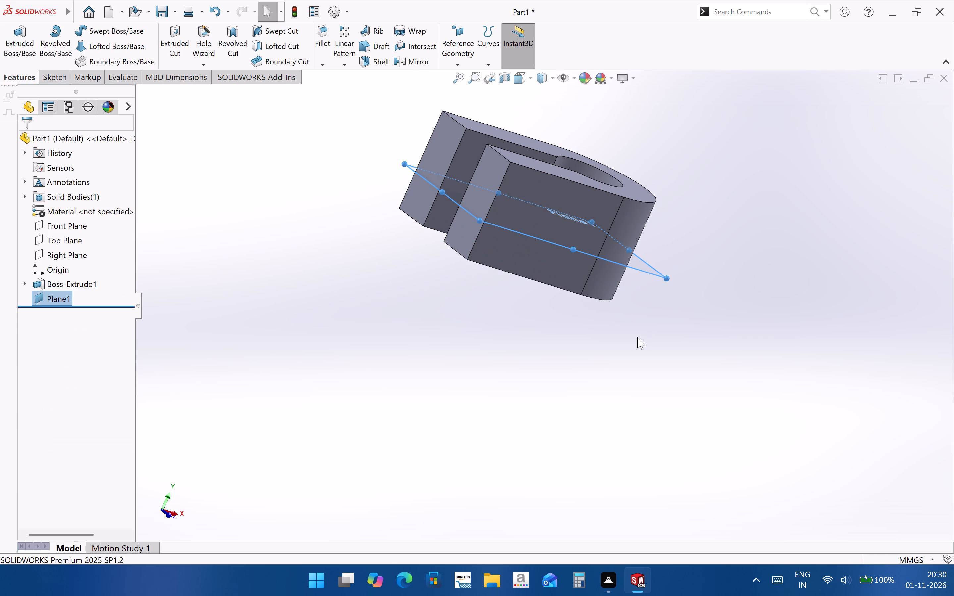
{"action": "left_click", "coordinate": [637, 337]}
{"action": "middle_click_drag", "start_coordinate": [665, 384], "coordinate": [643, 434]}
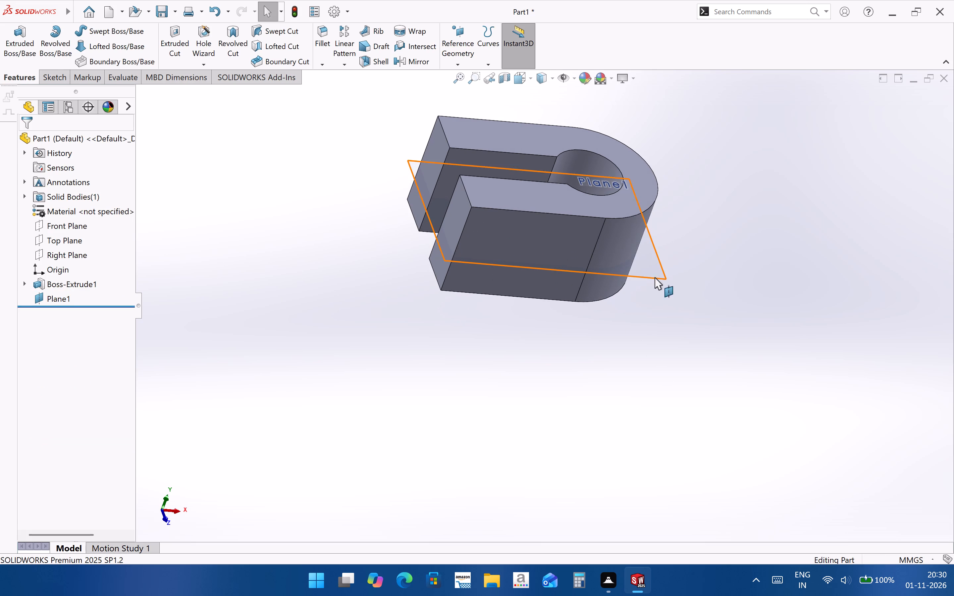
Start a new sketch on the reference plane offset 18 mm, viewed square to the plane.
{"action": "left_click", "coordinate": [655, 277]}
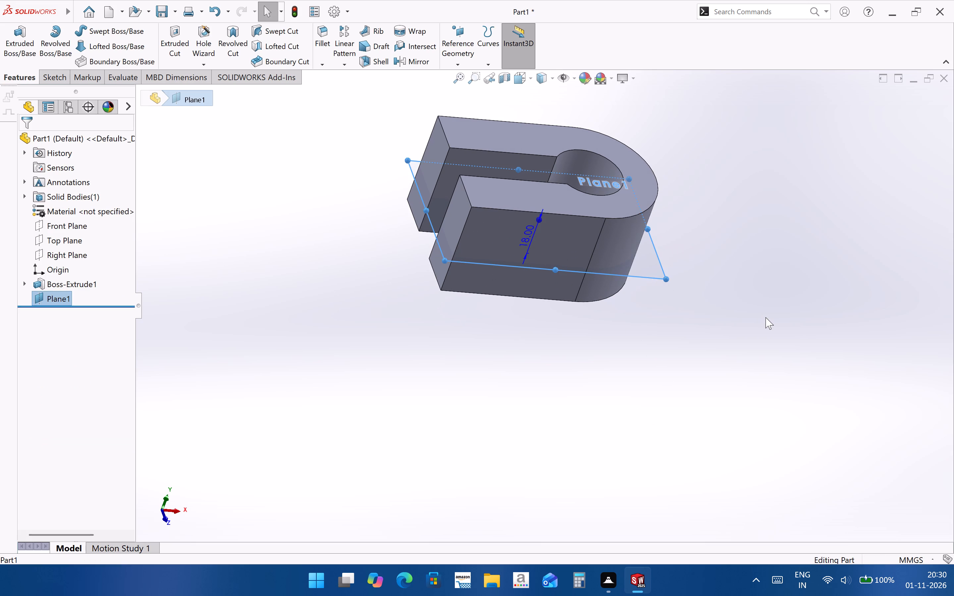
{"action": "key", "text": "ctrl+8"}
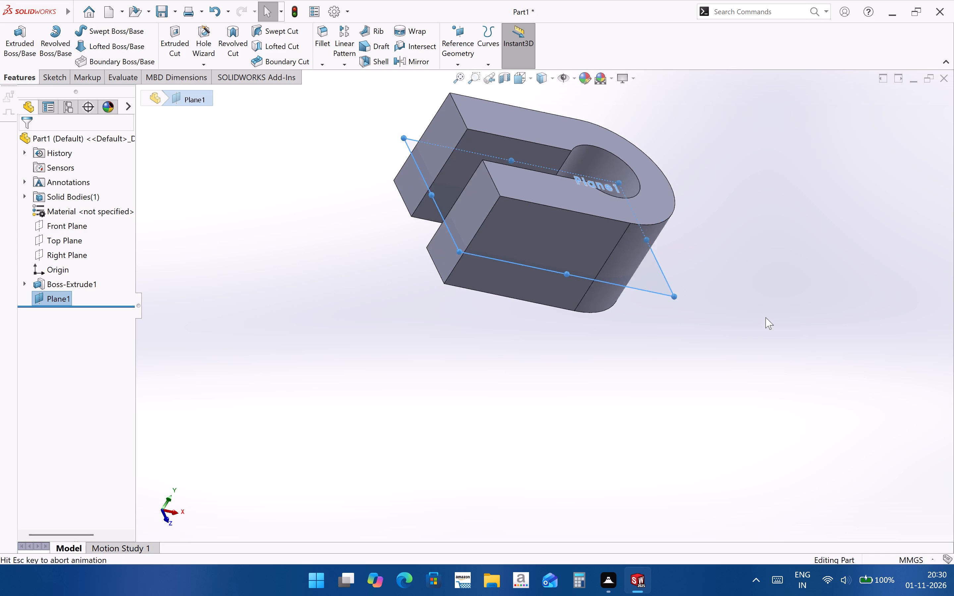
{"action": "key", "text": "ctrl+8"}
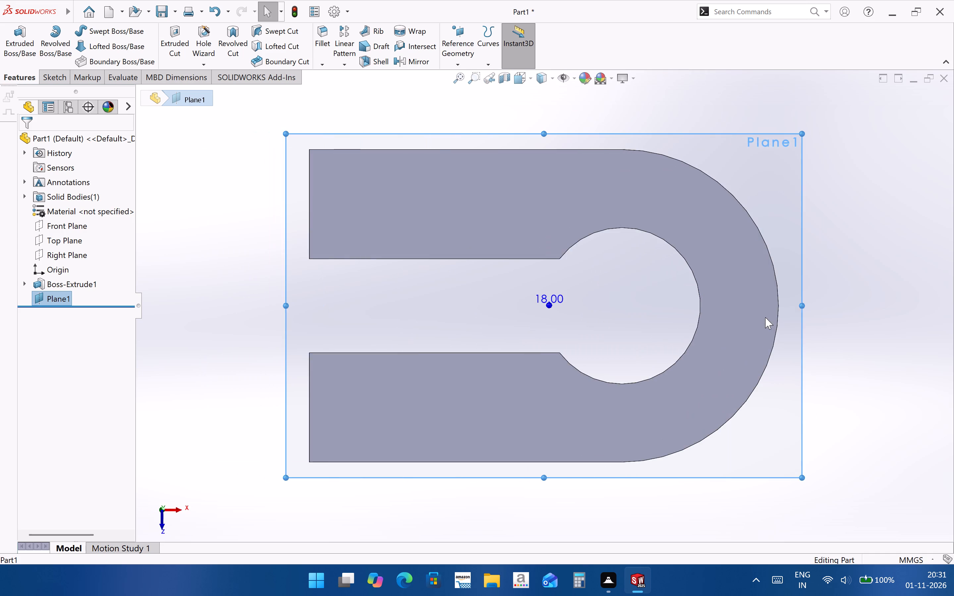
{"action": "scroll", "coordinate": [526, 361], "scroll_direction": "up", "scroll_amount": 3}
{"action": "left_click", "coordinate": [631, 459]}
{"action": "left_click", "coordinate": [686, 359]}
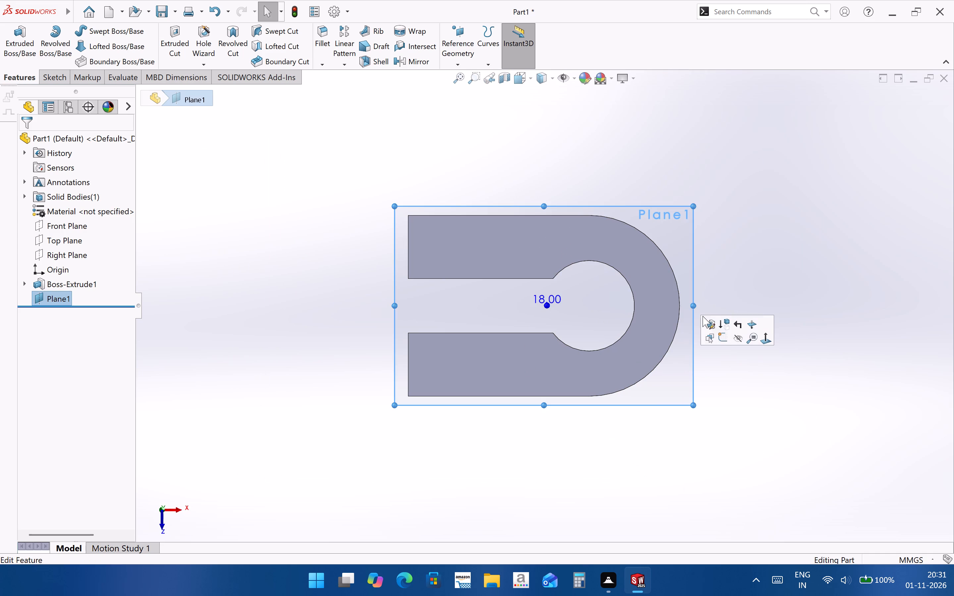
{"action": "left_click", "coordinate": [723, 339]}
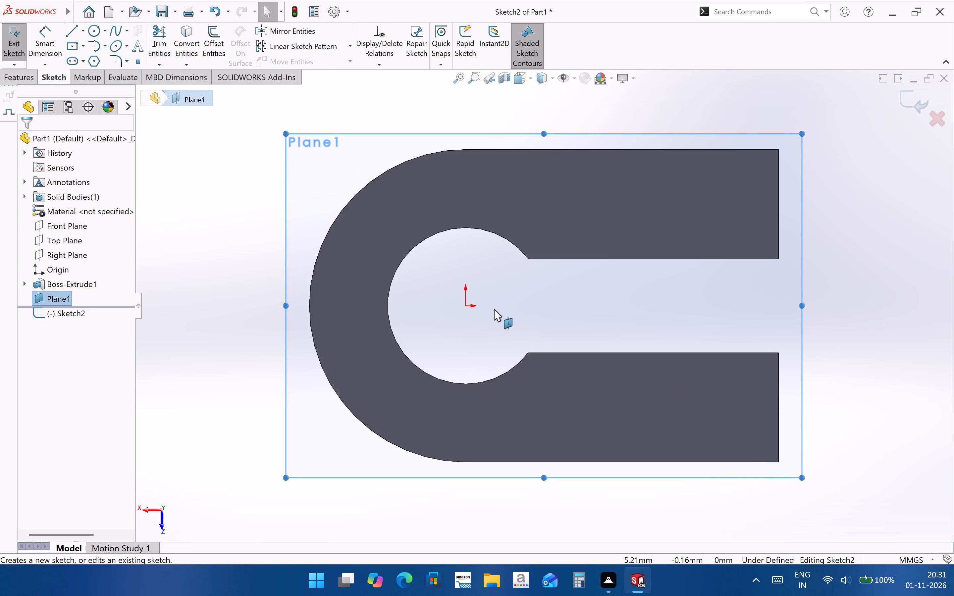
Draw a horizontal centerline about 259 mm long through the origin, extending past both ends of the body.
{"action": "scroll", "coordinate": [600, 372], "scroll_direction": "up", "scroll_amount": 5}
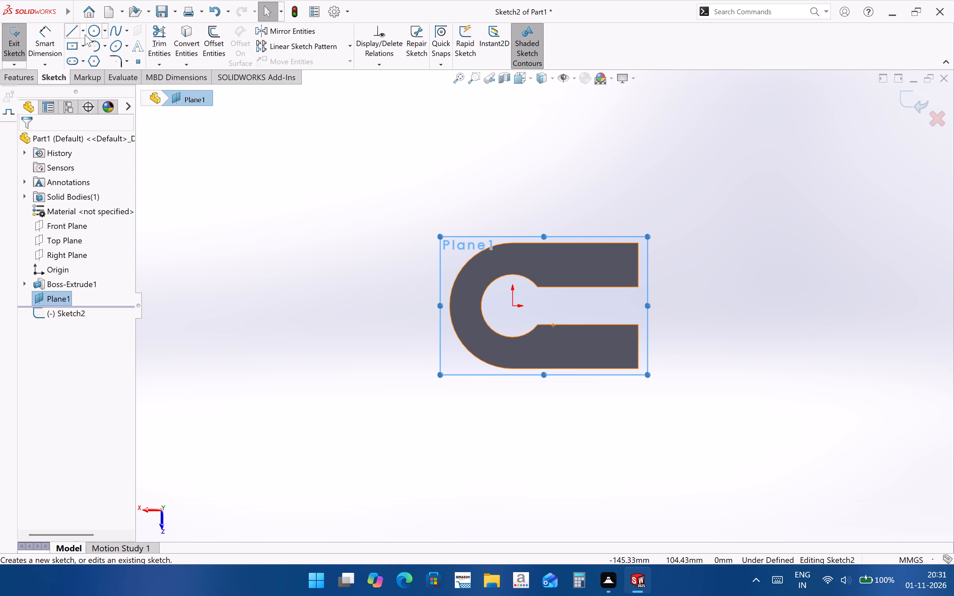
{"action": "left_click", "coordinate": [82, 33]}
{"action": "left_click", "coordinate": [93, 56]}
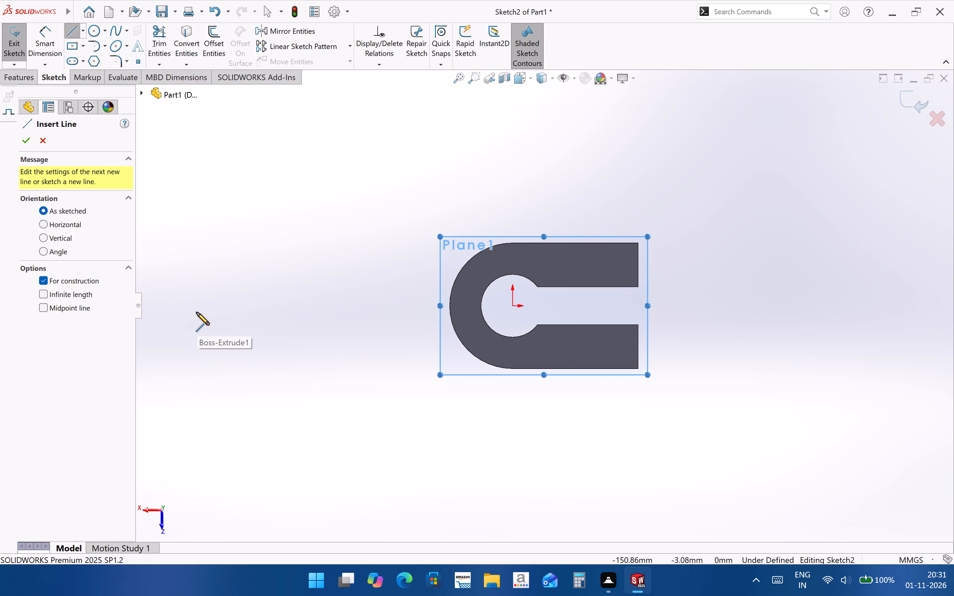
{"action": "left_click", "coordinate": [220, 305]}
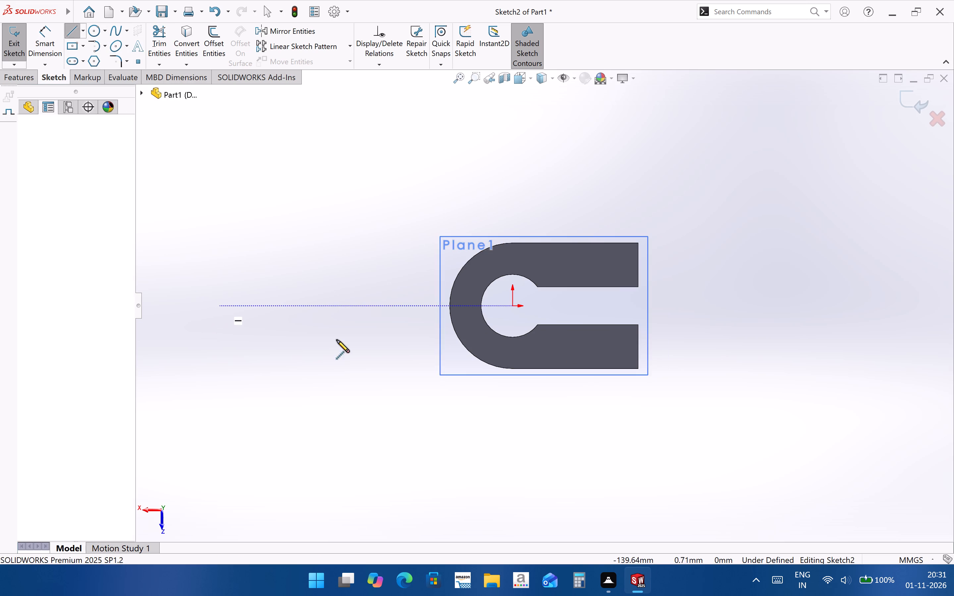
{"action": "left_click", "coordinate": [762, 305]}
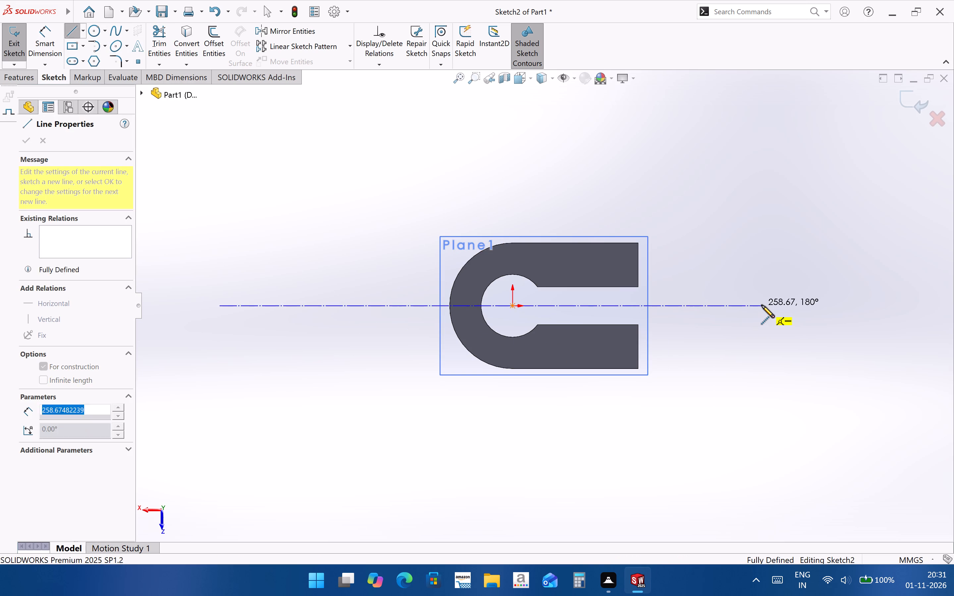
{"action": "key", "text": "Escape"}
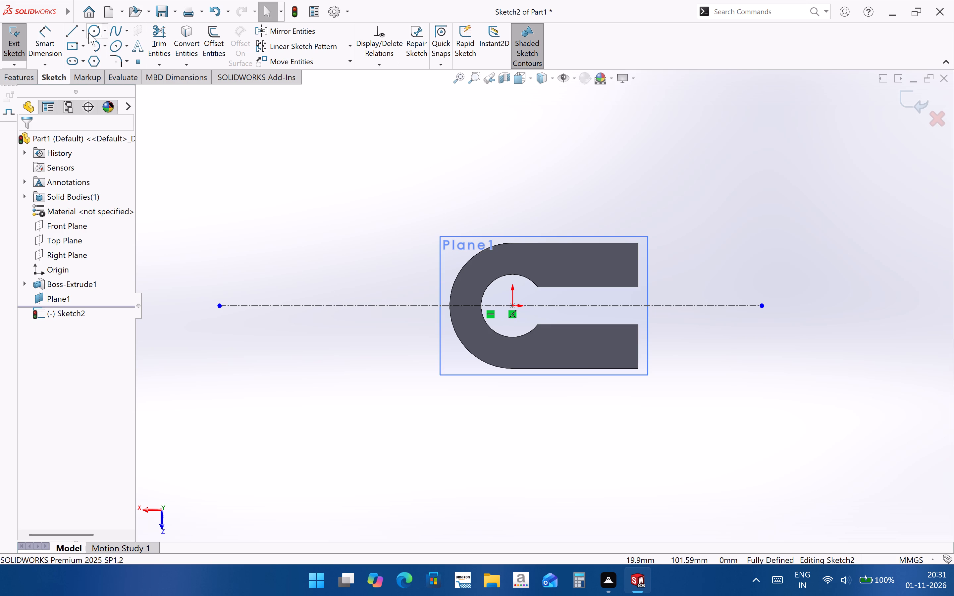
Draw a vertical centerline through the origin, extending beyond both long sides of the body.
{"action": "left_click", "coordinate": [86, 32]}
{"action": "left_click", "coordinate": [93, 56]}
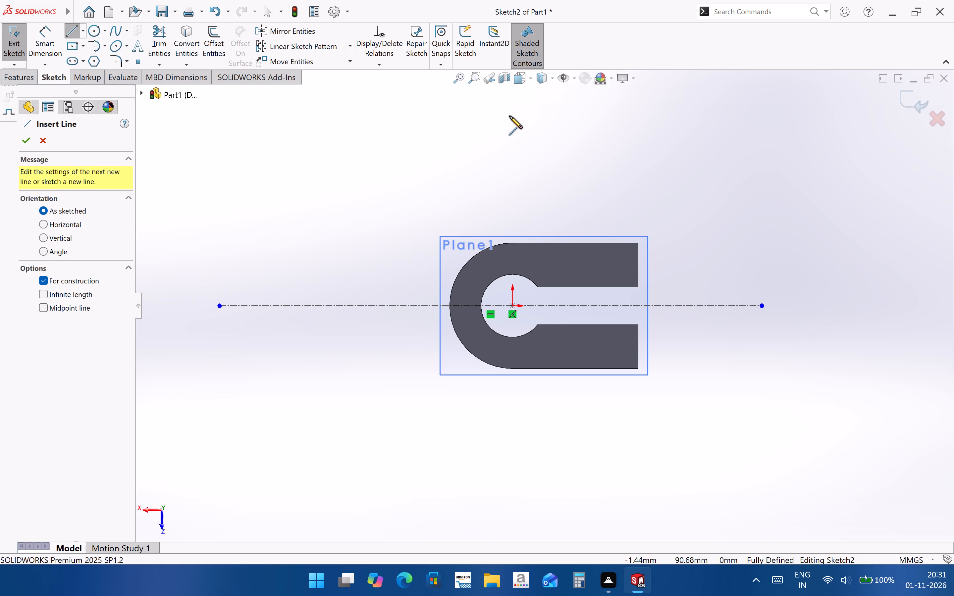
{"action": "left_click", "coordinate": [511, 116]}
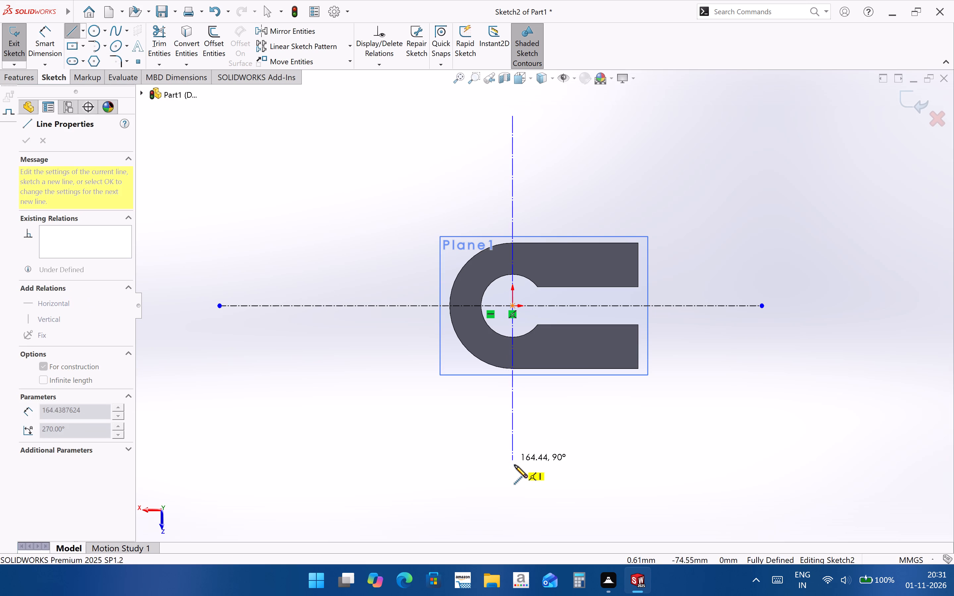
{"action": "left_click", "coordinate": [514, 465]}
{"action": "key", "text": "Escape"}
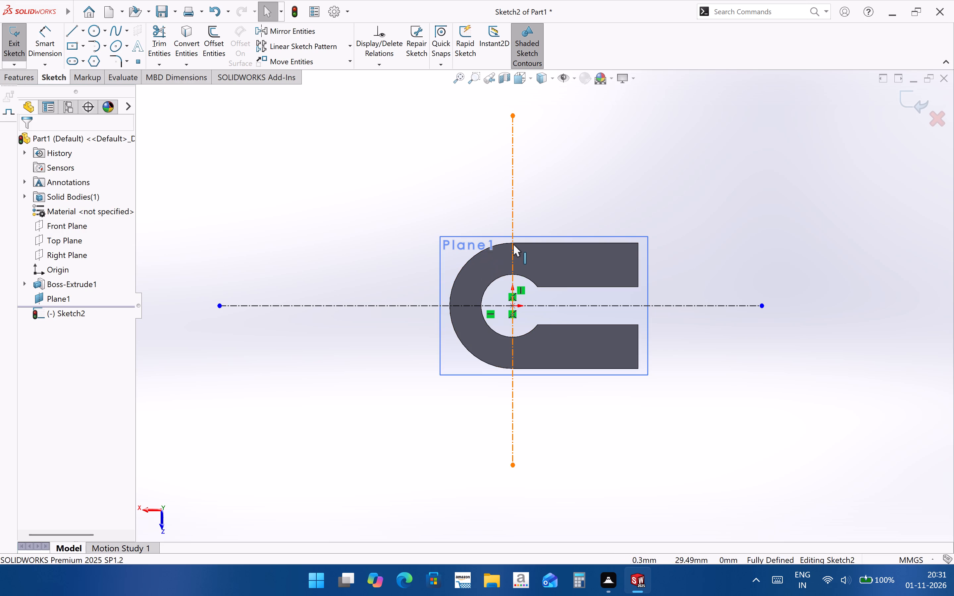
Draw a horizontal line from the vertical centerline at the body's upper edge outward past the rounded end, and set its length to 90 mm.
{"action": "left_click", "coordinate": [67, 30]}
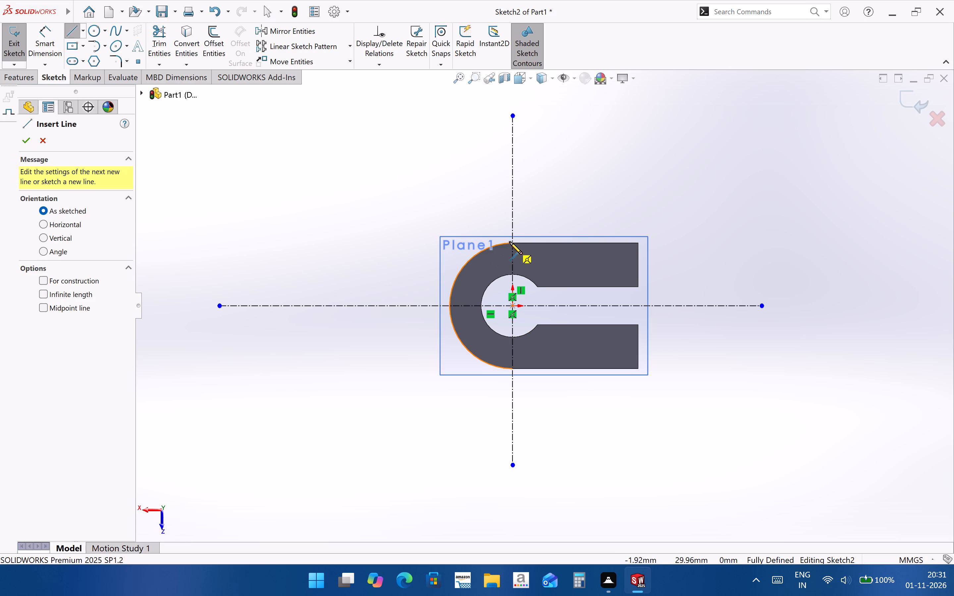
{"action": "left_click", "coordinate": [512, 244]}
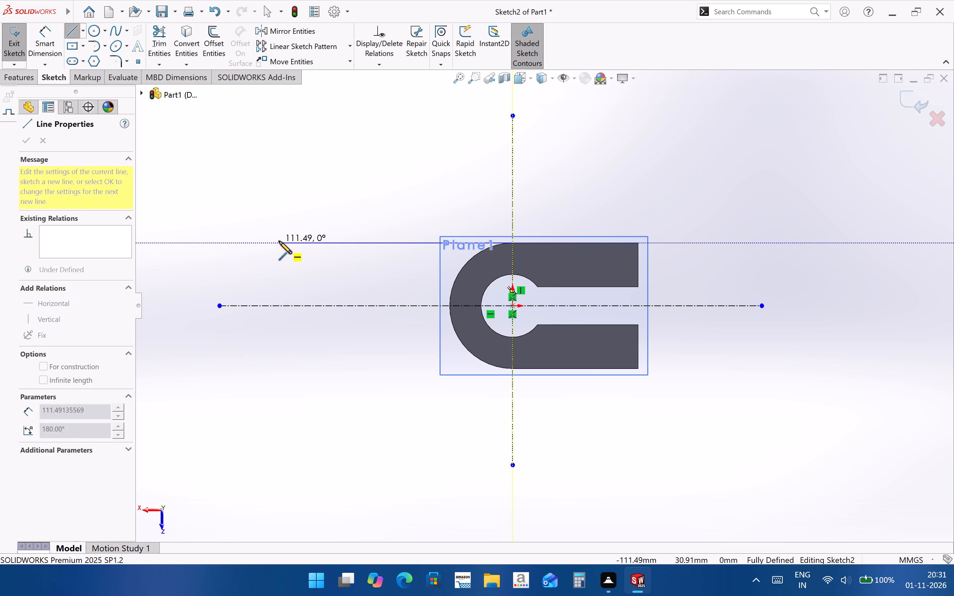
{"action": "left_click", "coordinate": [279, 241]}
{"action": "key", "text": "Escape"}
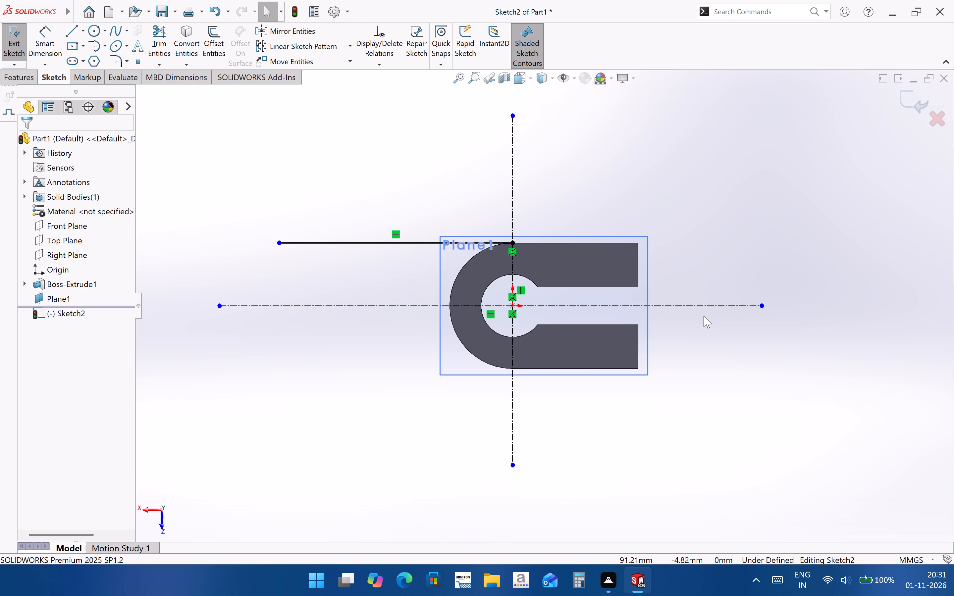
{"action": "left_click", "coordinate": [42, 45]}
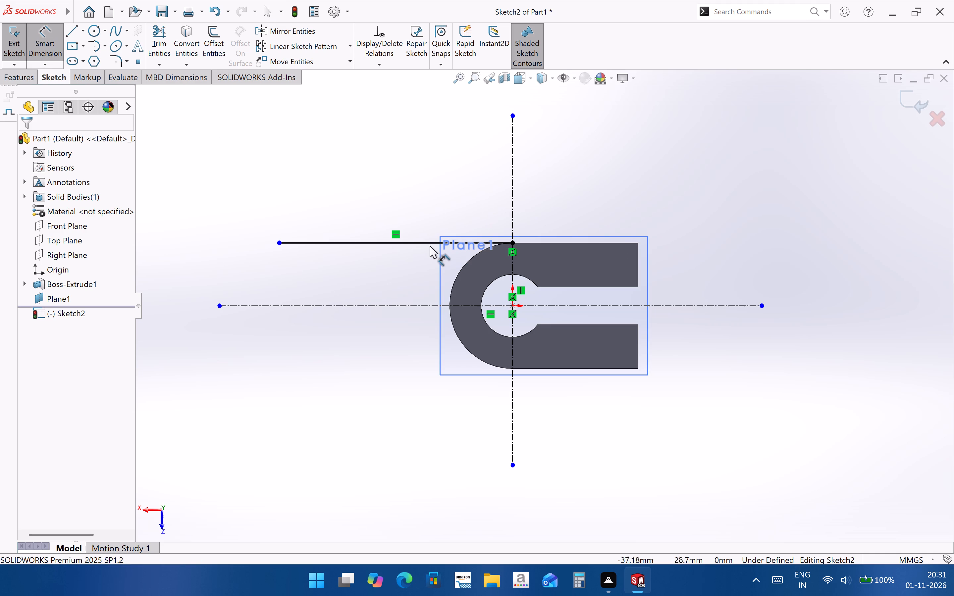
{"action": "left_click", "coordinate": [428, 245]}
{"action": "left_click", "coordinate": [427, 215]}
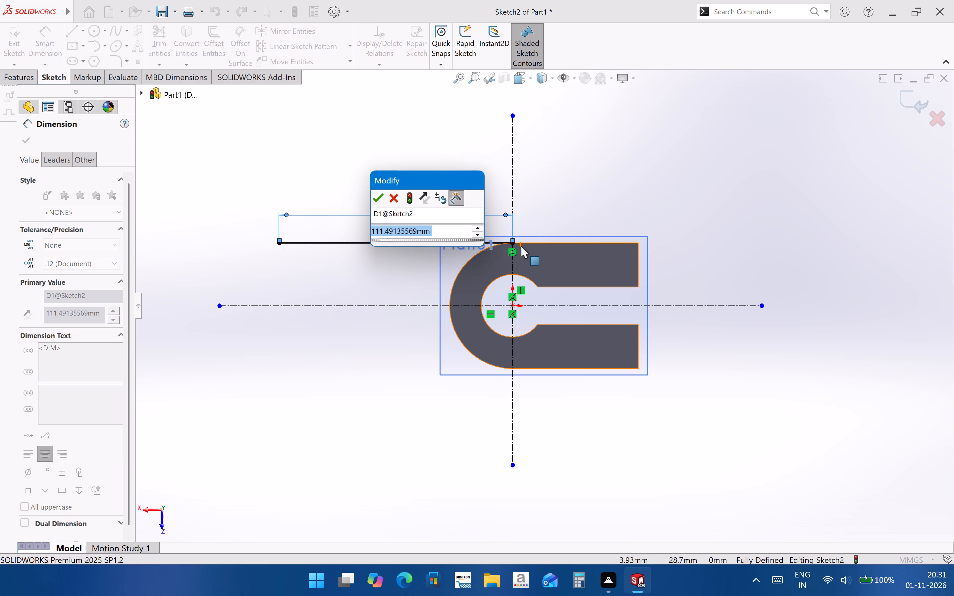
{"action": "type", "text": "90"}
{"action": "key", "text": "Return"}
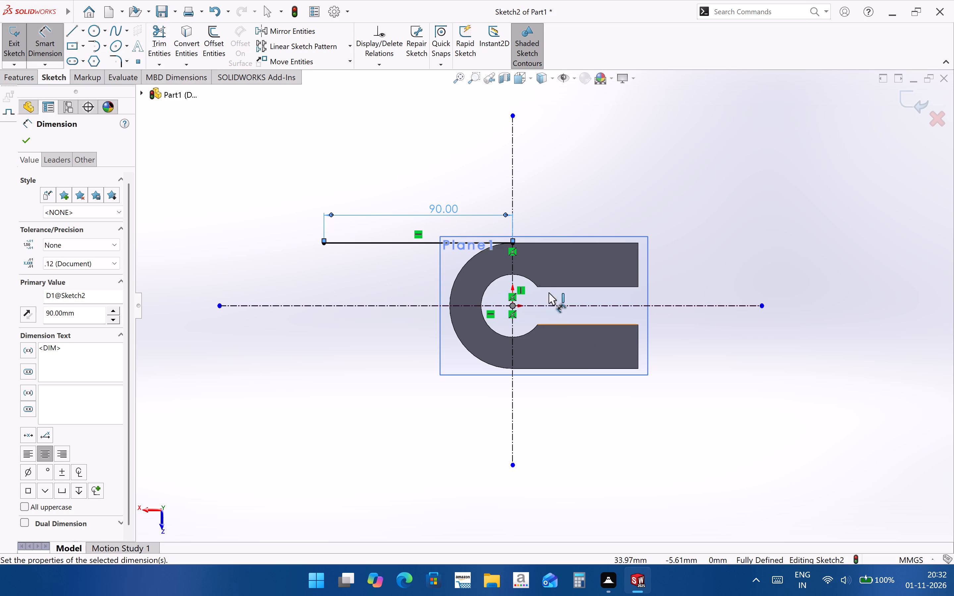
Mirror the 90 mm line about the horizontal centerline, keeping the original.
{"action": "left_click", "coordinate": [266, 25]}
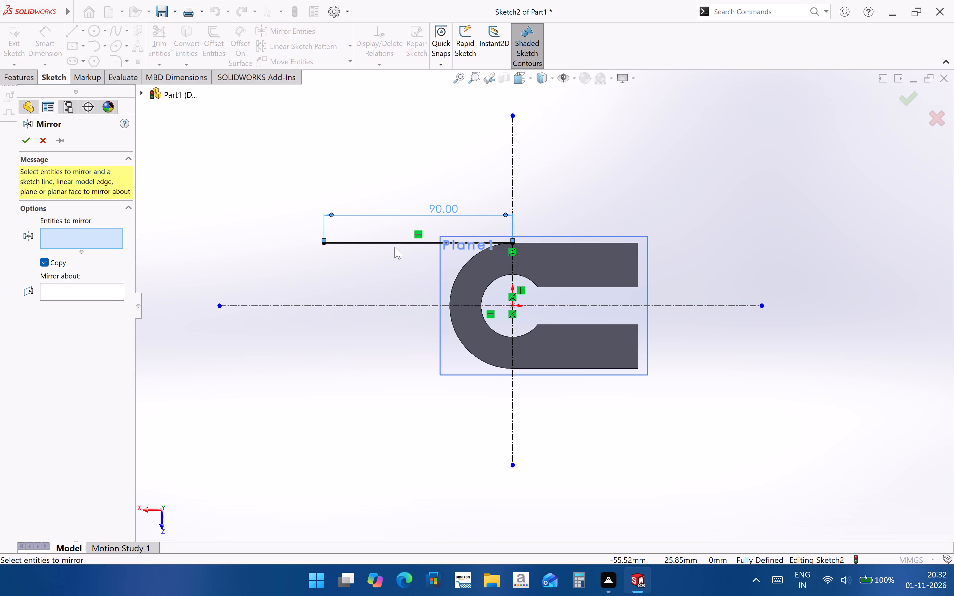
{"action": "left_click", "coordinate": [397, 242]}
{"action": "left_click", "coordinate": [62, 293]}
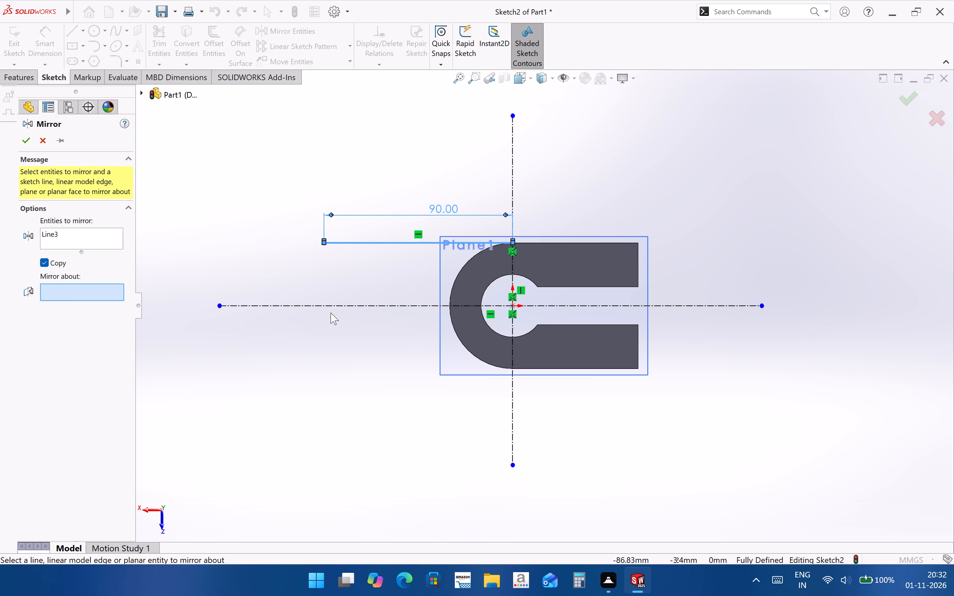
{"action": "left_click", "coordinate": [332, 307]}
{"action": "left_click", "coordinate": [24, 139]}
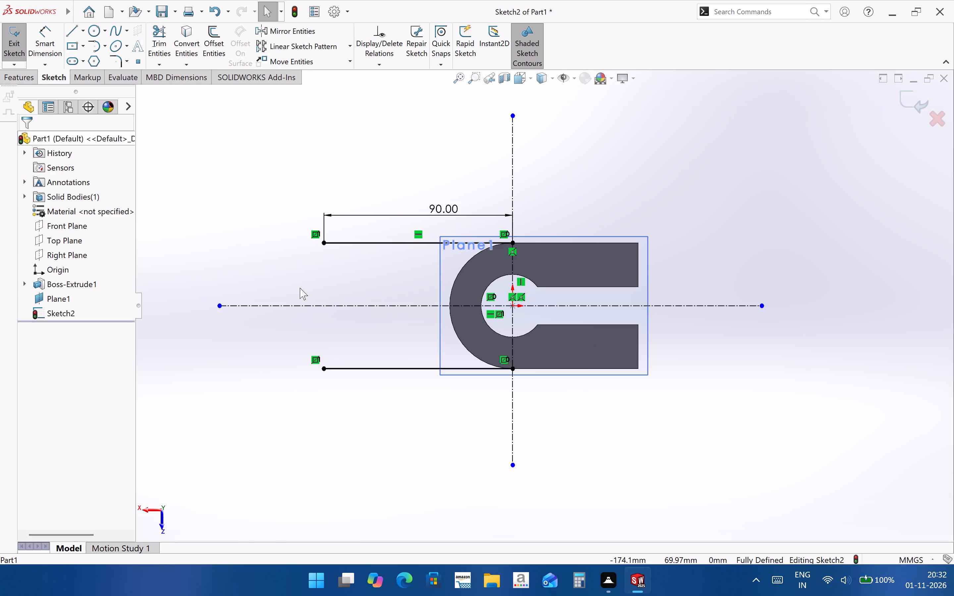
{"action": "left_click", "coordinate": [323, 421]}
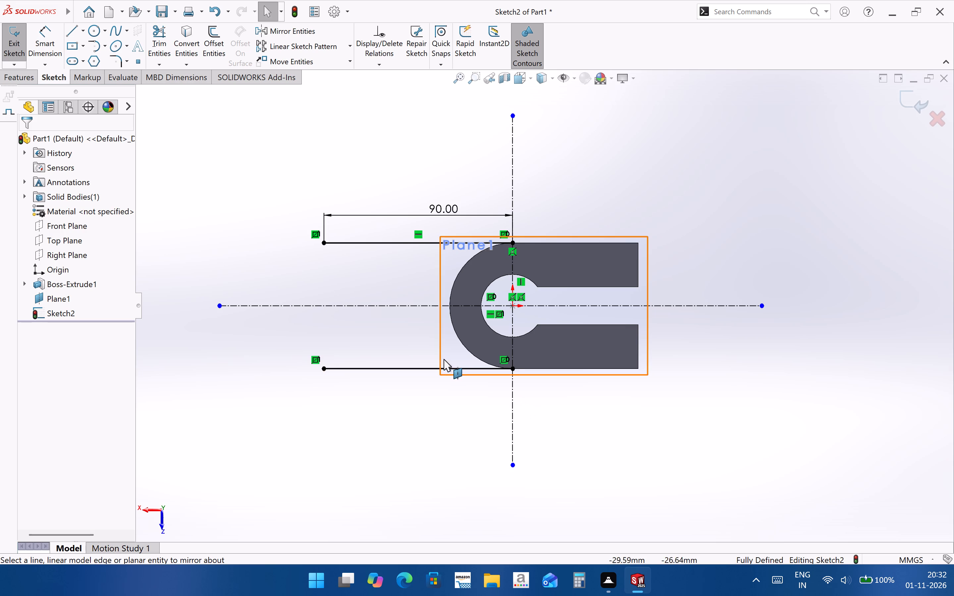
Sketch a circle between the two parallel lines, outside the rounded end and just above the horizontal centerline, and set its diameter to 18 mm.
{"action": "scroll", "coordinate": [528, 391], "scroll_direction": "up", "scroll_amount": 2}
{"action": "scroll", "coordinate": [455, 336], "scroll_direction": "down", "scroll_amount": 2}
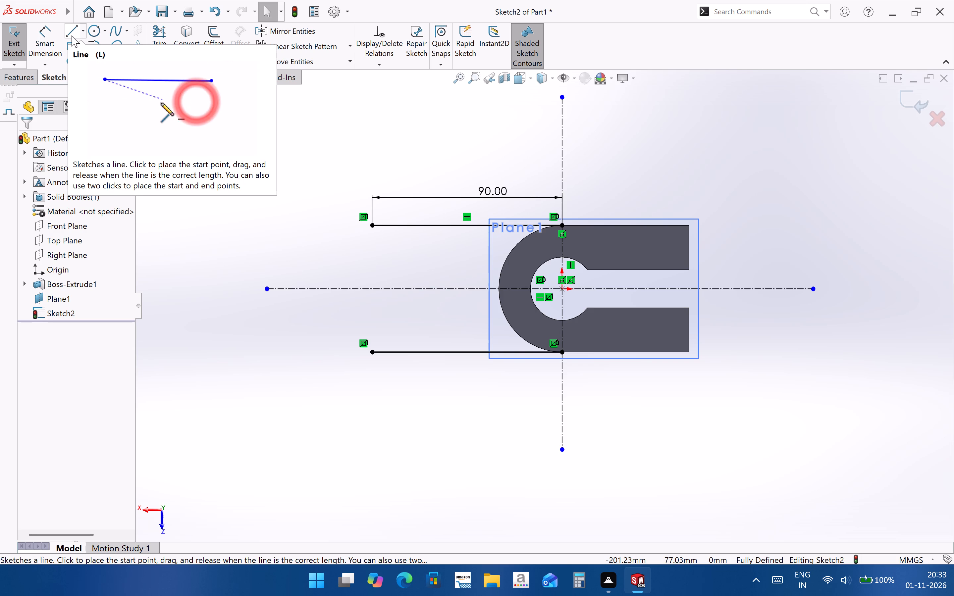
{"action": "left_click", "coordinate": [104, 32]}
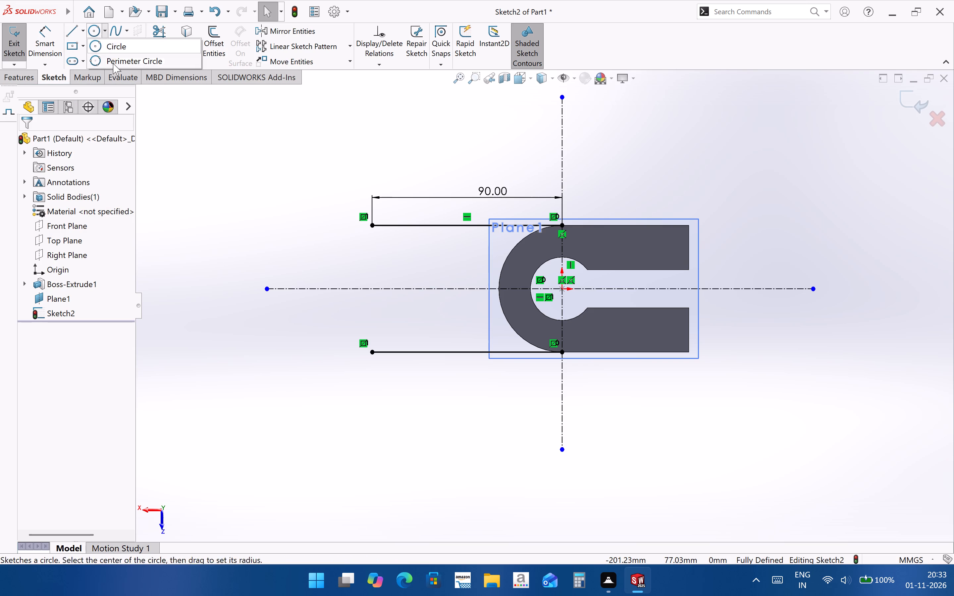
{"action": "left_click", "coordinate": [110, 50]}
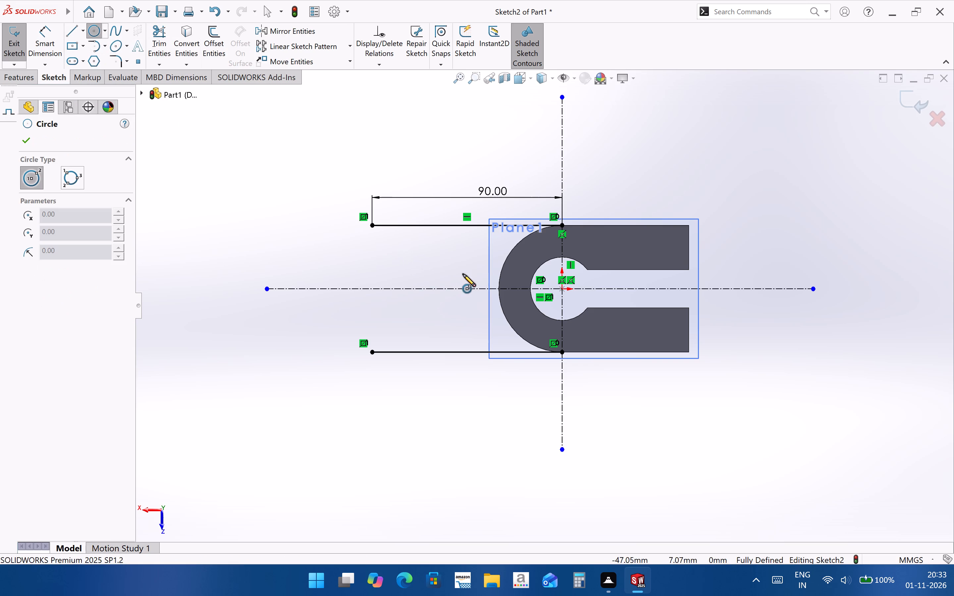
{"action": "left_click", "coordinate": [472, 271]}
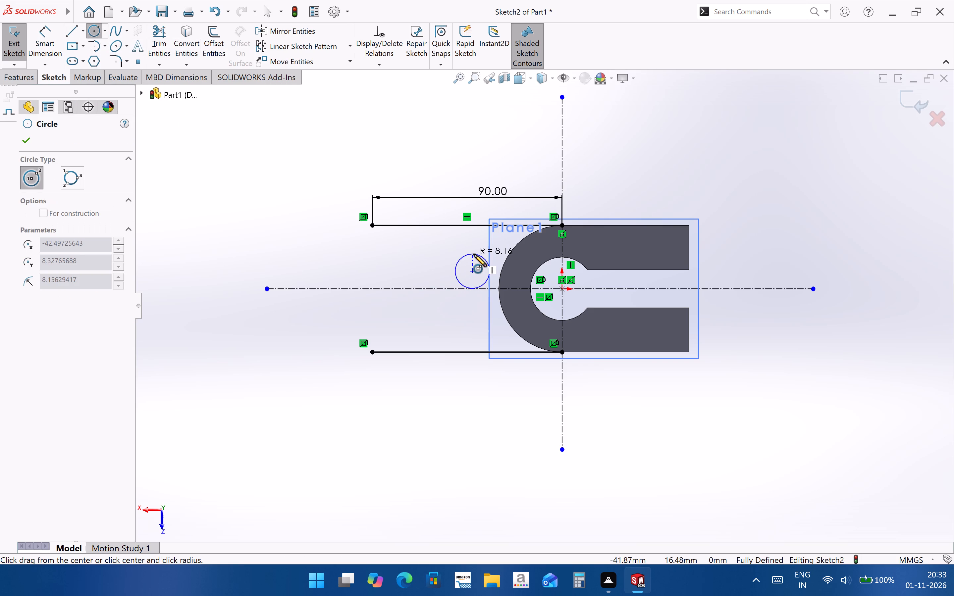
{"action": "left_click", "coordinate": [474, 254]}
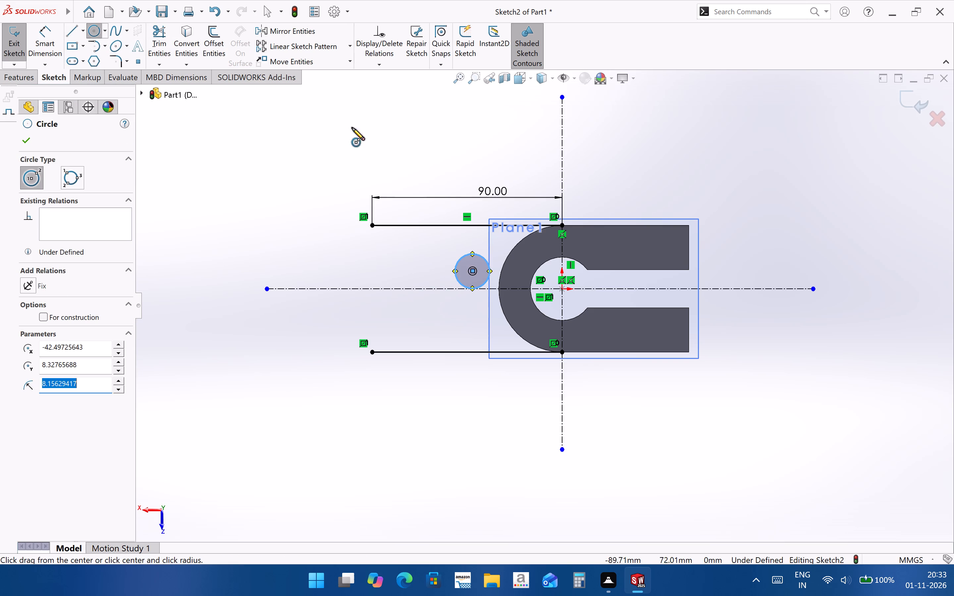
{"action": "left_click", "coordinate": [44, 47]}
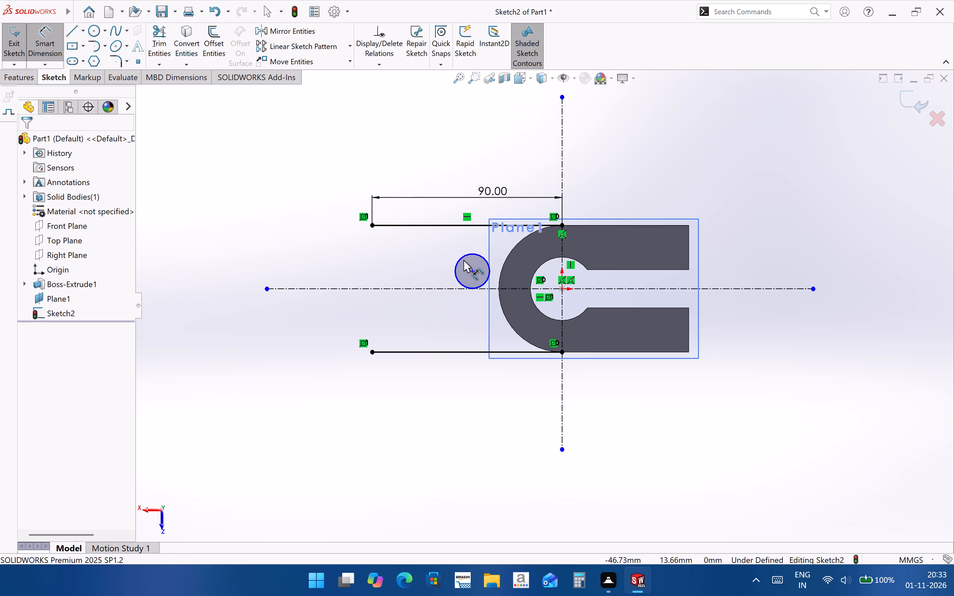
{"action": "left_click", "coordinate": [462, 258]}
{"action": "left_click", "coordinate": [417, 246]}
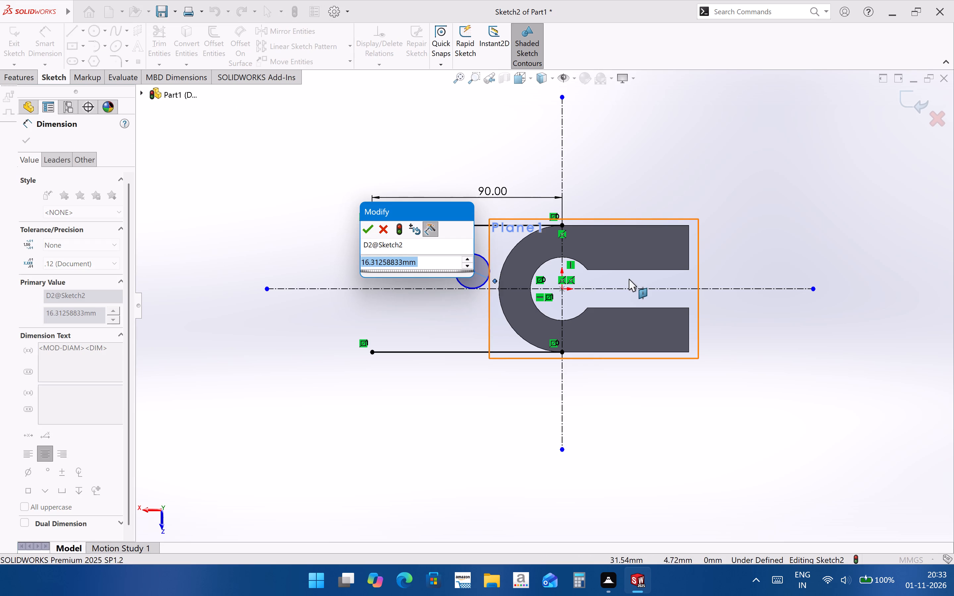
{"action": "type", "text": "18"}
{"action": "key", "text": "Return"}
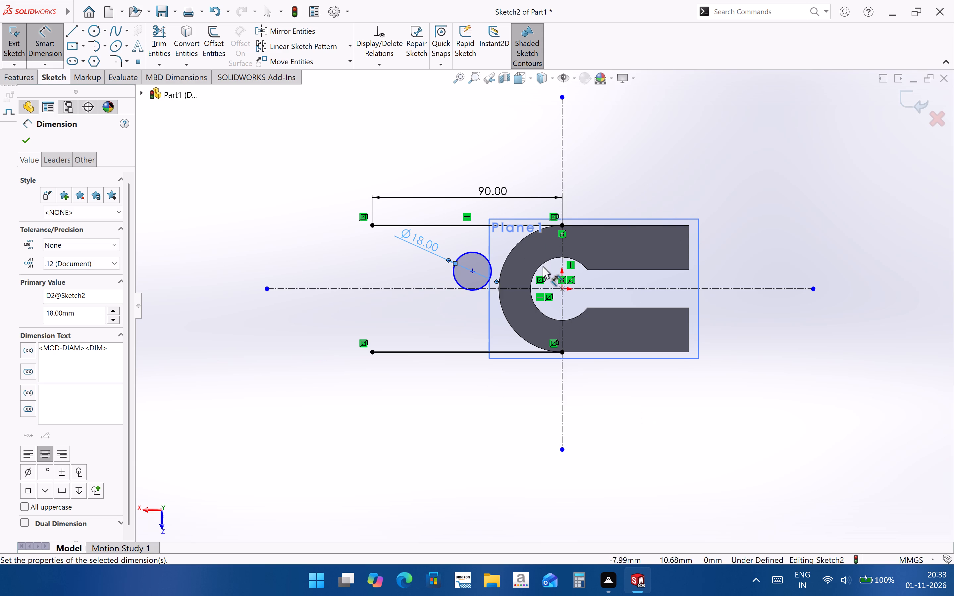
Dimension the circle's centre 60 mm from the vertical centerline.
{"action": "left_click", "coordinate": [471, 273]}
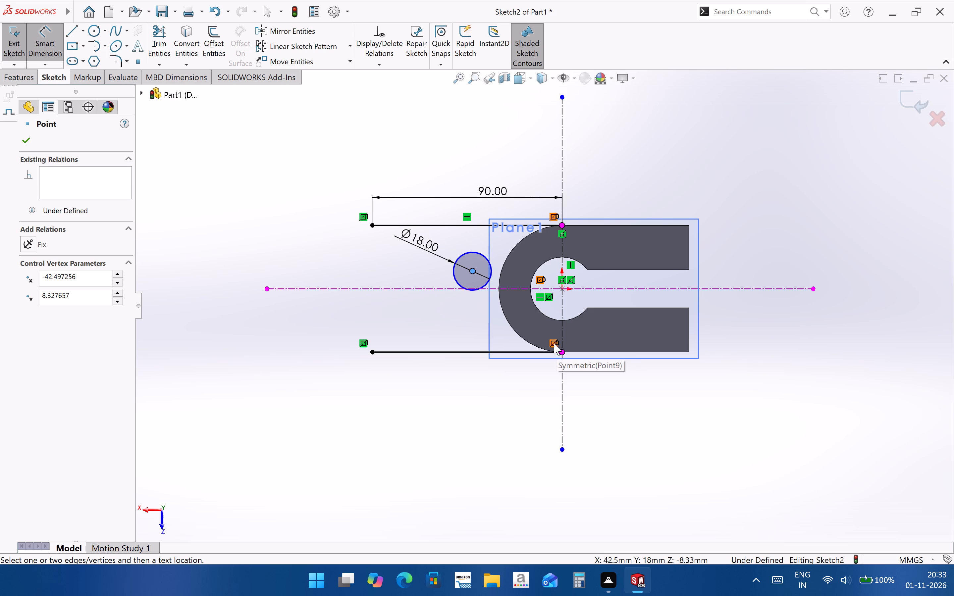
{"action": "left_click", "coordinate": [563, 320]}
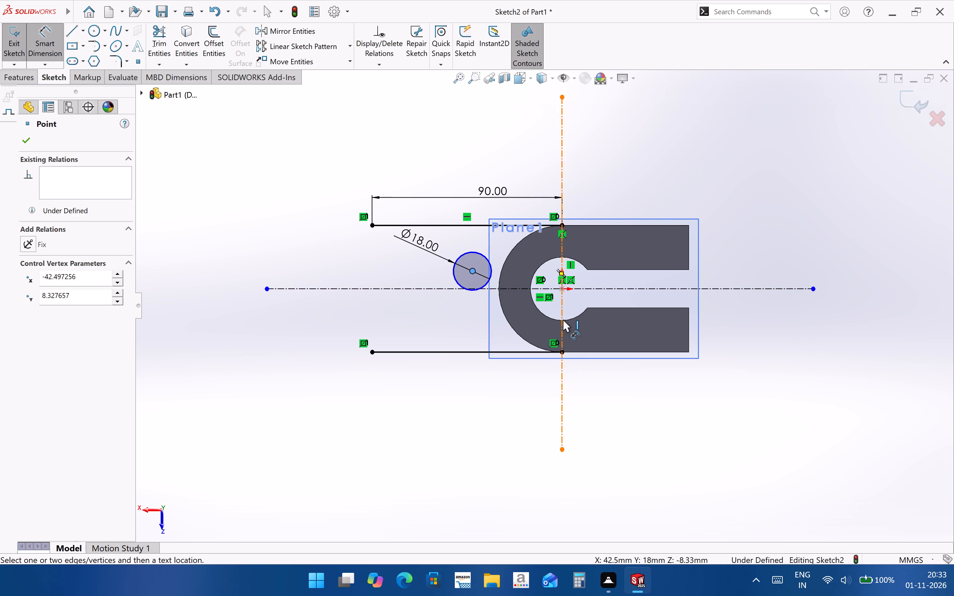
{"action": "left_click", "coordinate": [506, 396]}
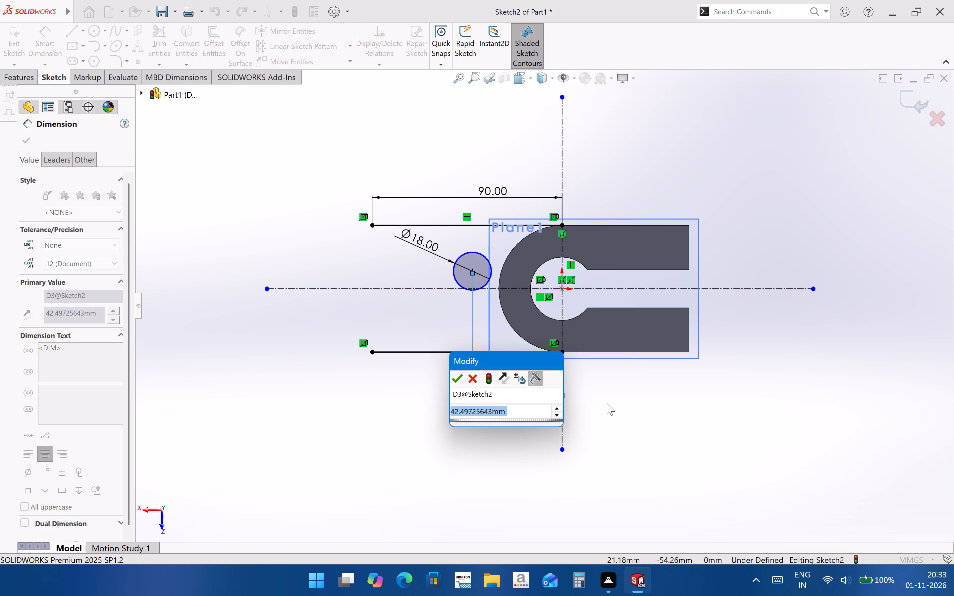
{"action": "type", "text": "60"}
{"action": "key", "text": "Return"}
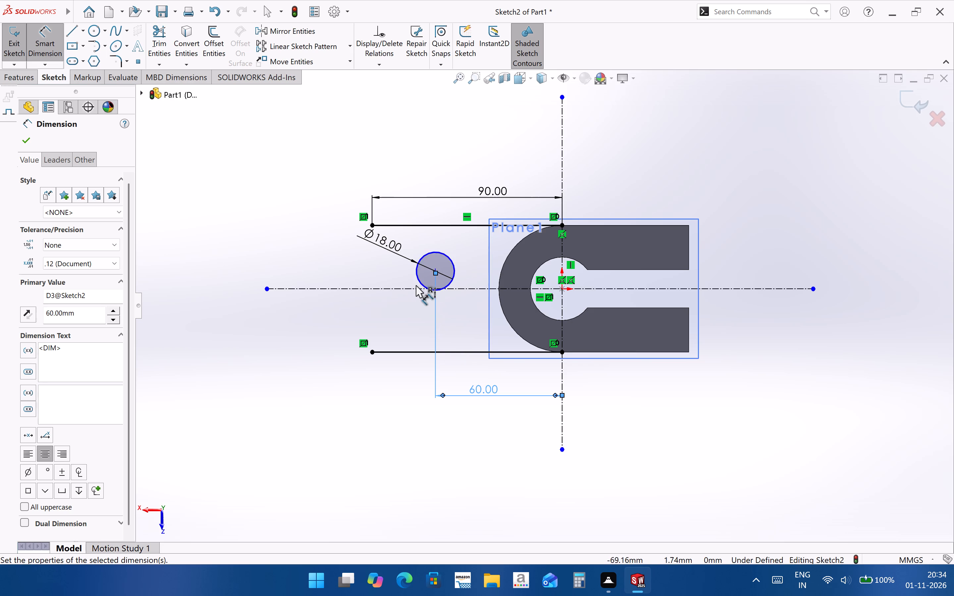
Dimension the 18 mm circle's centre 30 mm from the lower 90 mm line.
{"action": "scroll", "coordinate": [438, 273], "scroll_direction": "down", "scroll_amount": 3}
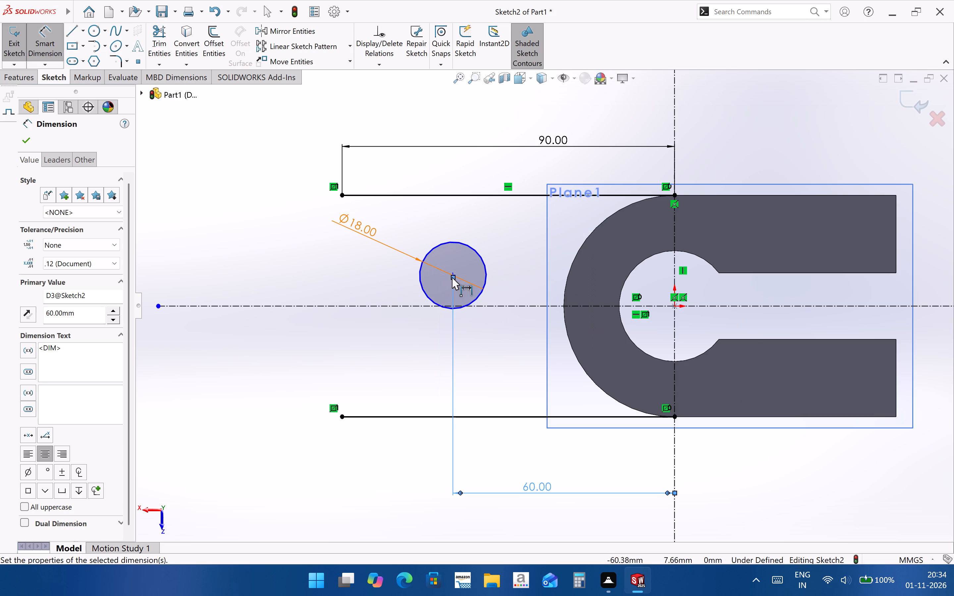
{"action": "left_click", "coordinate": [454, 274]}
{"action": "left_click", "coordinate": [481, 418]}
{"action": "left_click", "coordinate": [476, 367]}
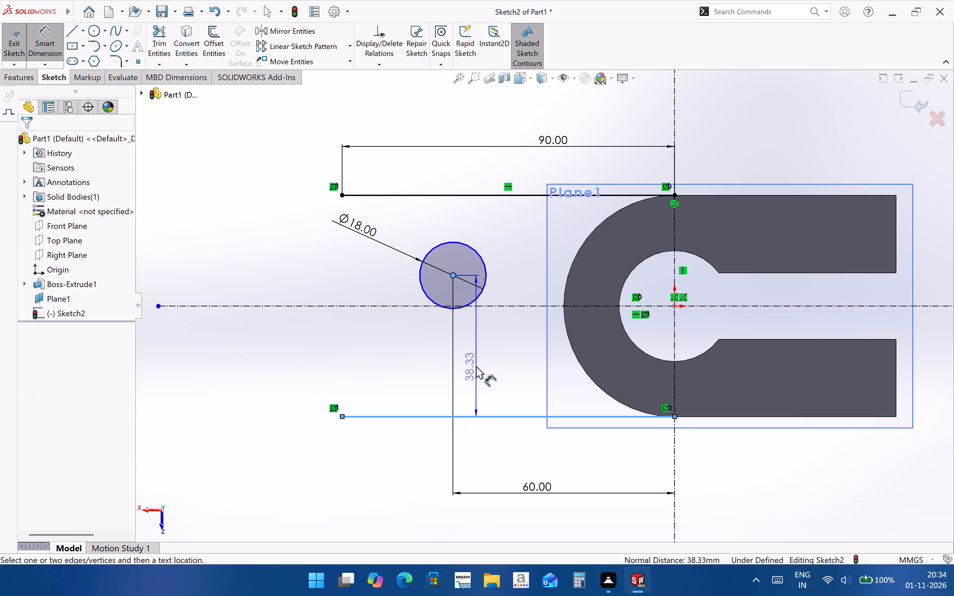
{"action": "type", "text": "30"}
{"action": "key", "text": "Return"}
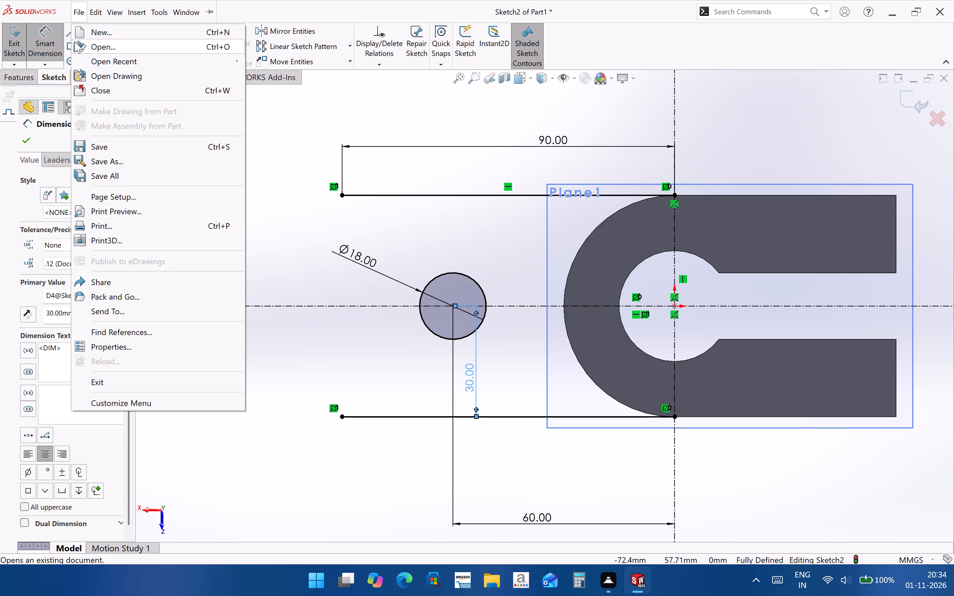
Draw vertical lines from the circle's two side quadrants down to the lower horizontal line, about 29 mm and 32 mm long.
{"action": "left_click", "coordinate": [65, 35]}
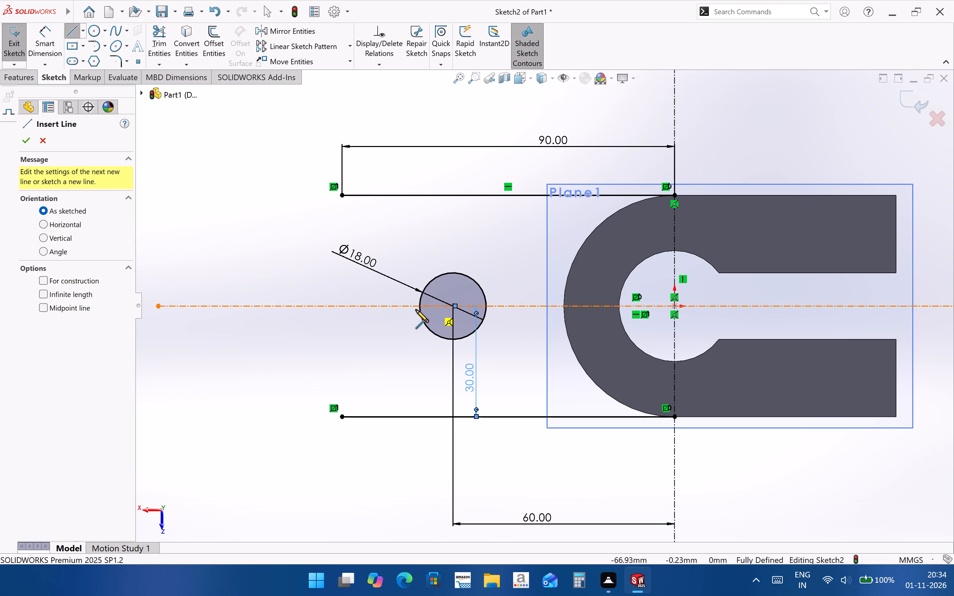
{"action": "left_click", "coordinate": [420, 305]}
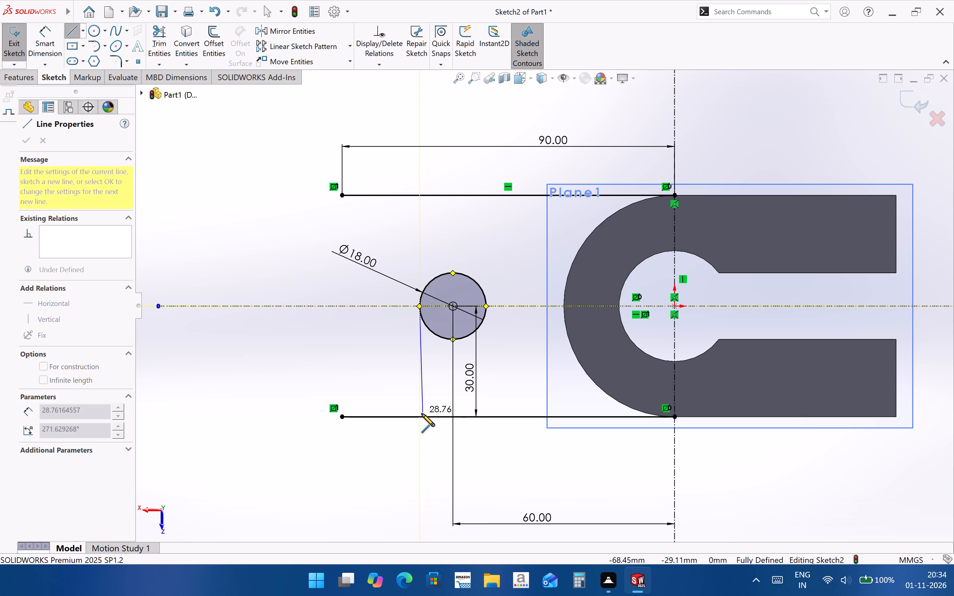
{"action": "left_click", "coordinate": [418, 414]}
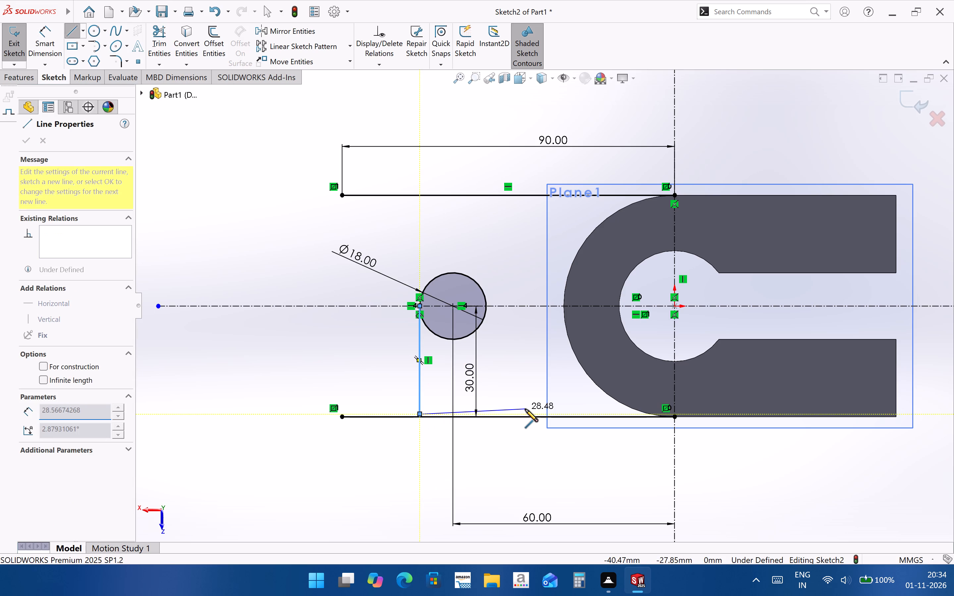
{"action": "scroll", "coordinate": [427, 388], "scroll_direction": "down", "scroll_amount": 2}
{"action": "scroll", "coordinate": [431, 414], "scroll_direction": "up", "scroll_amount": 2}
{"action": "key", "text": "Escape"}
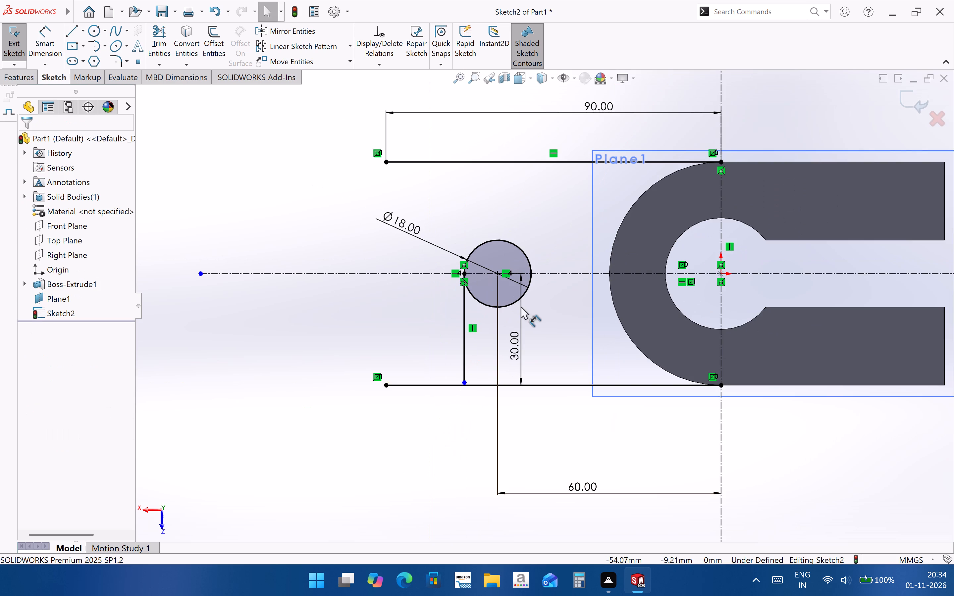
{"action": "scroll", "coordinate": [498, 349], "scroll_direction": "up", "scroll_amount": 1}
{"action": "scroll", "coordinate": [535, 331], "scroll_direction": "down", "scroll_amount": 2}
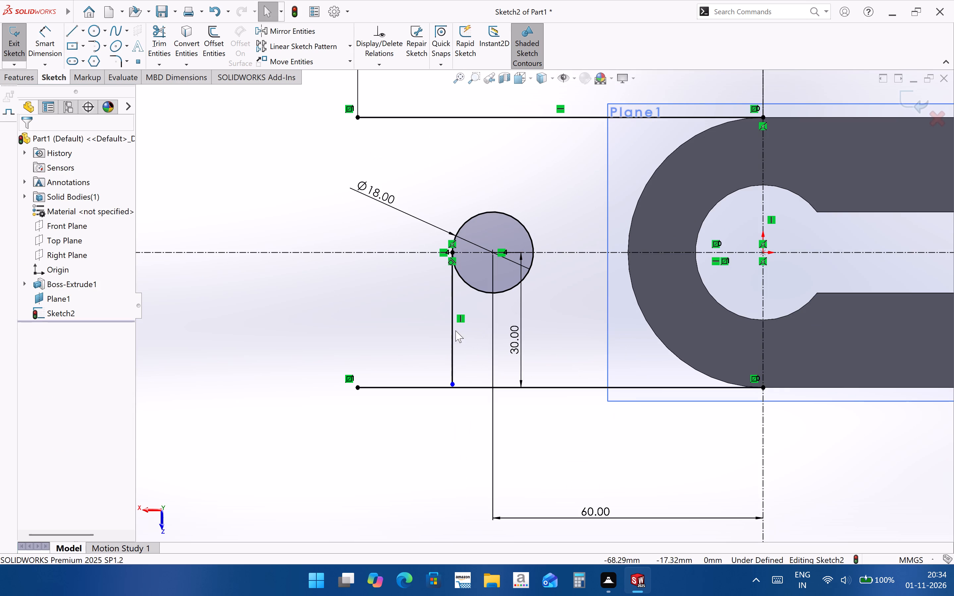
{"action": "left_click", "coordinate": [72, 31]}
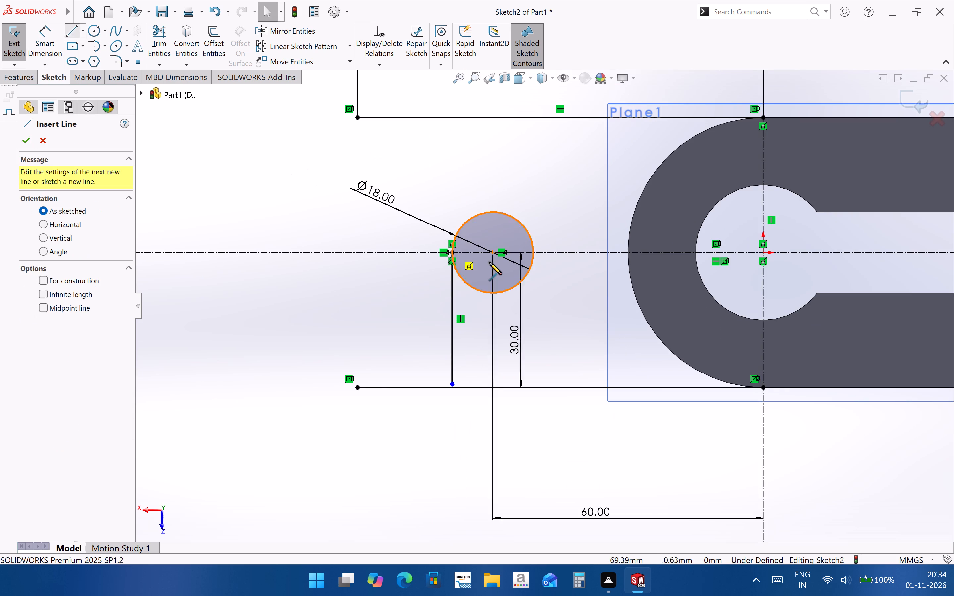
{"action": "left_click", "coordinate": [534, 252]}
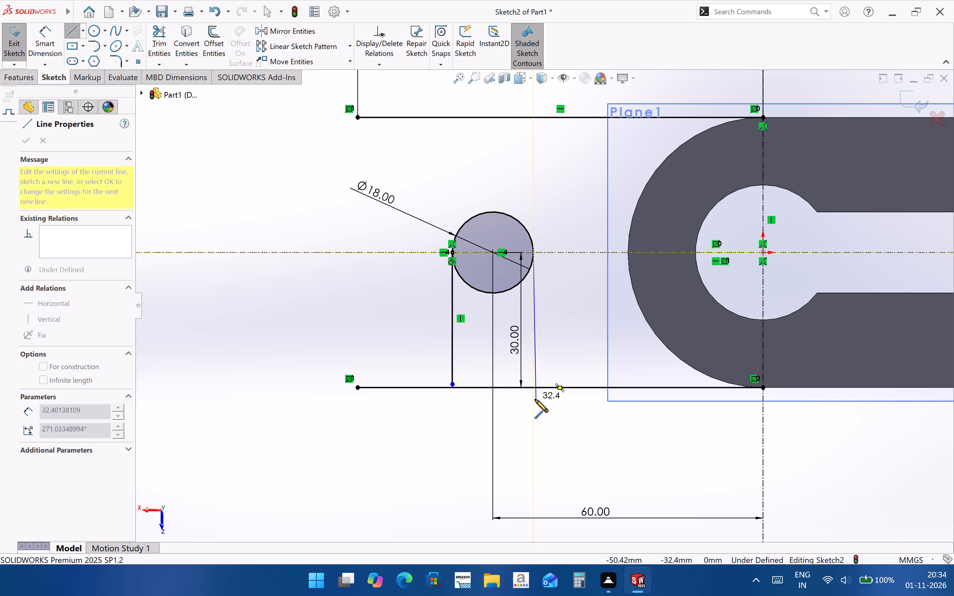
{"action": "left_click", "coordinate": [533, 400]}
{"action": "key", "text": "Escape"}
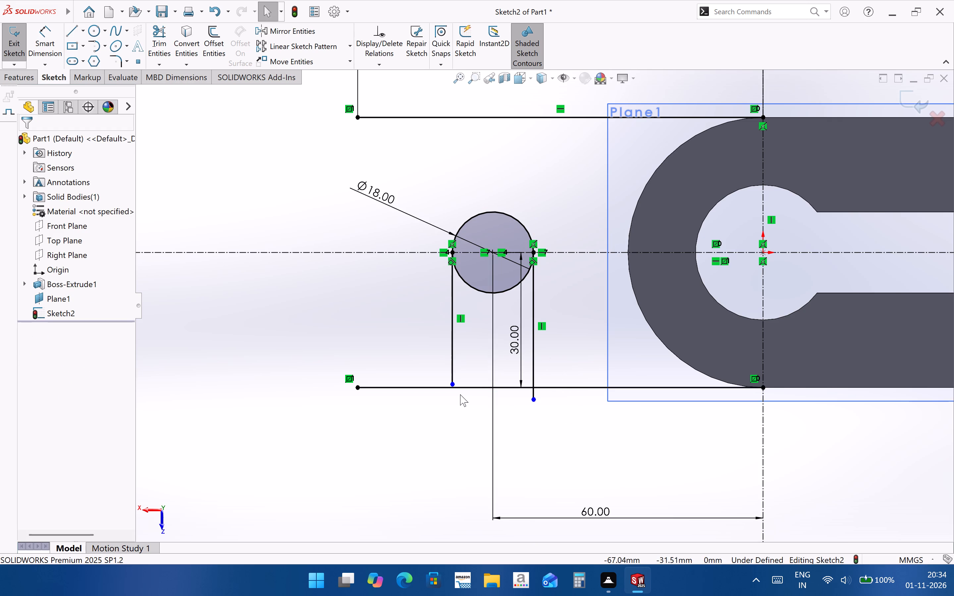
Stretch the outer vertical line past the lower horizontal line, and trim both vertical lines back to that line.
{"action": "scroll", "coordinate": [456, 393], "scroll_direction": "down", "scroll_amount": 2}
{"action": "left_click_drag", "start_coordinate": [461, 370], "coordinate": [464, 401]}
{"action": "left_click", "coordinate": [479, 418]}
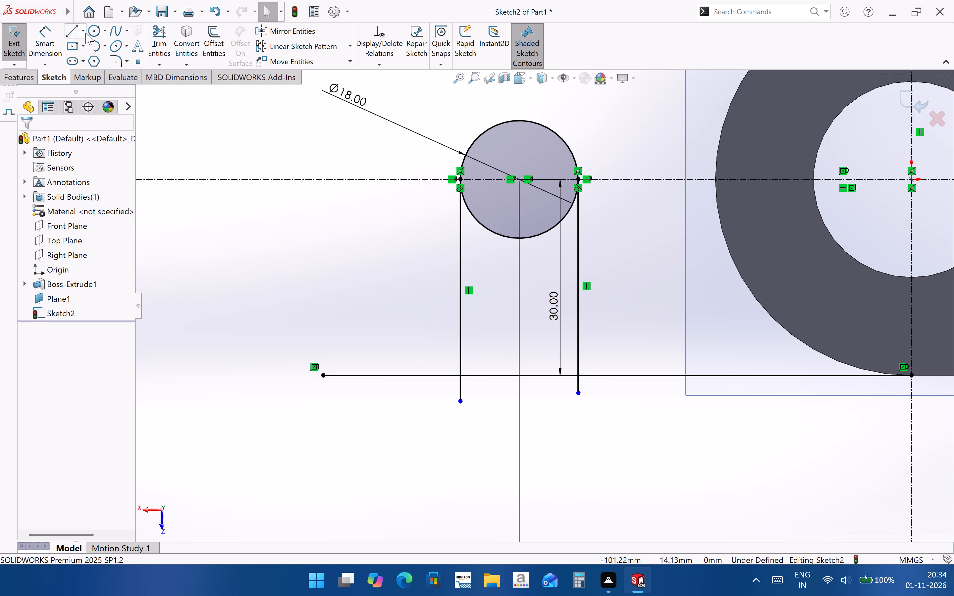
{"action": "left_click", "coordinate": [158, 35]}
{"action": "left_click_drag", "start_coordinate": [448, 390], "coordinate": [476, 392]}
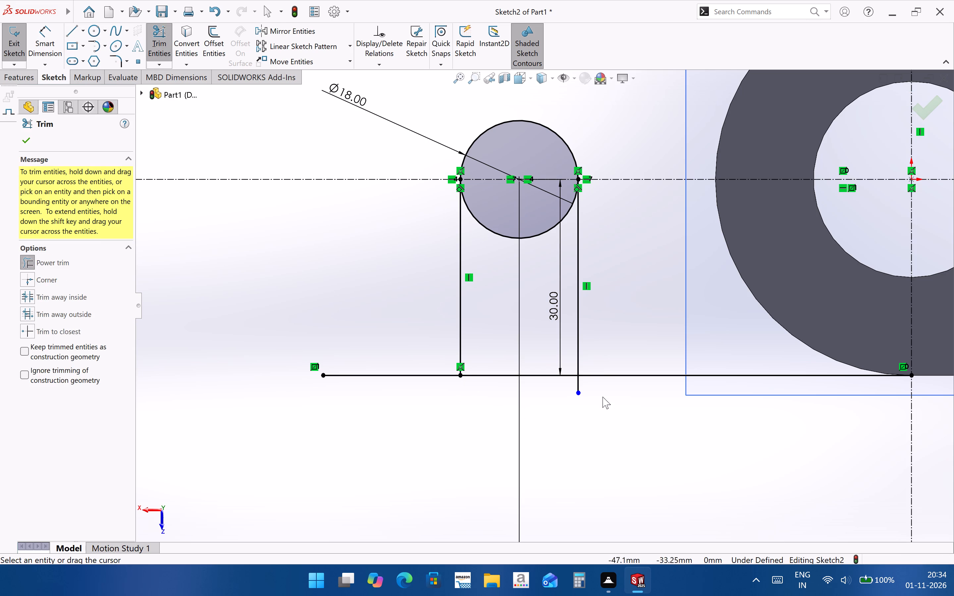
{"action": "left_click_drag", "start_coordinate": [568, 394], "coordinate": [585, 394]}
{"action": "left_click_drag", "start_coordinate": [565, 378], "coordinate": [578, 382]}
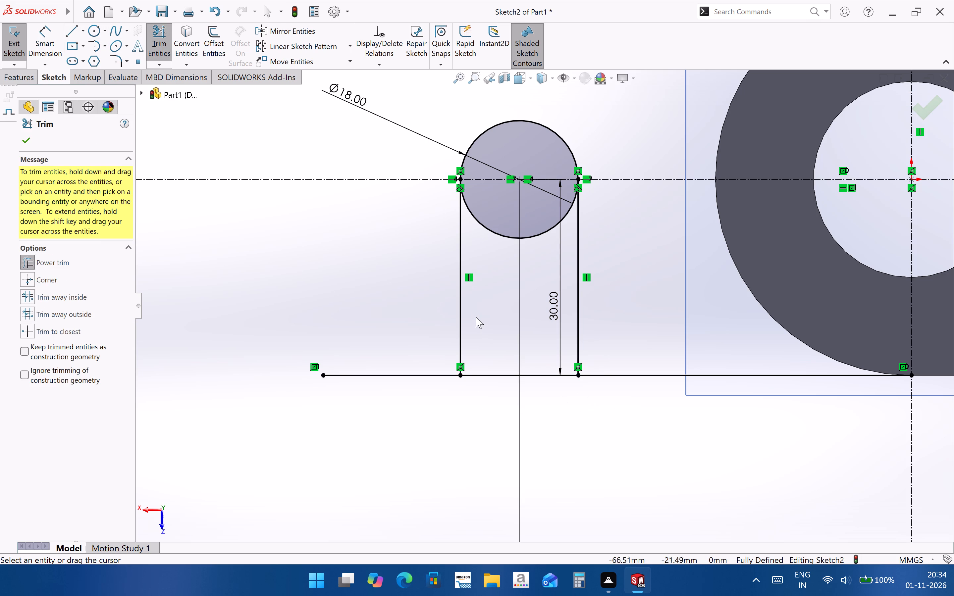
Trim away the lower half of the circle between the two vertical lines, leaving the upper arc.
{"action": "scroll", "coordinate": [480, 359], "scroll_direction": "up", "scroll_amount": 3}
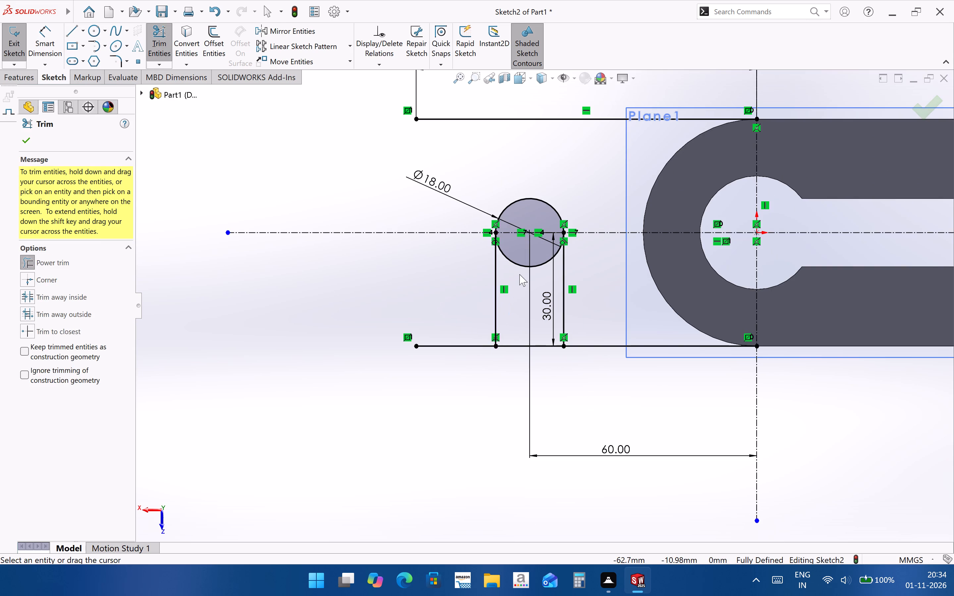
{"action": "left_click_drag", "start_coordinate": [519, 273], "coordinate": [521, 256]}
{"action": "left_click", "coordinate": [601, 272]}
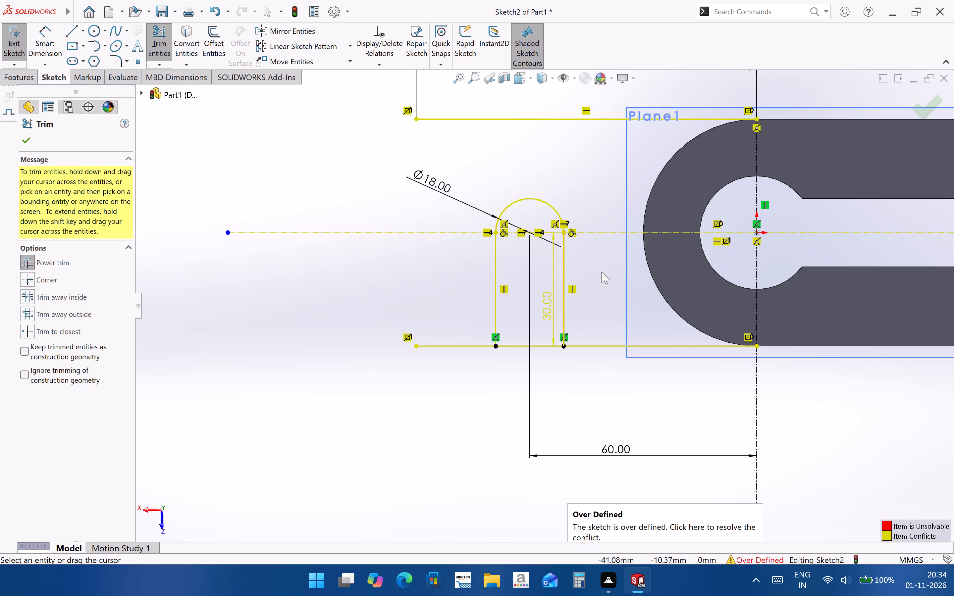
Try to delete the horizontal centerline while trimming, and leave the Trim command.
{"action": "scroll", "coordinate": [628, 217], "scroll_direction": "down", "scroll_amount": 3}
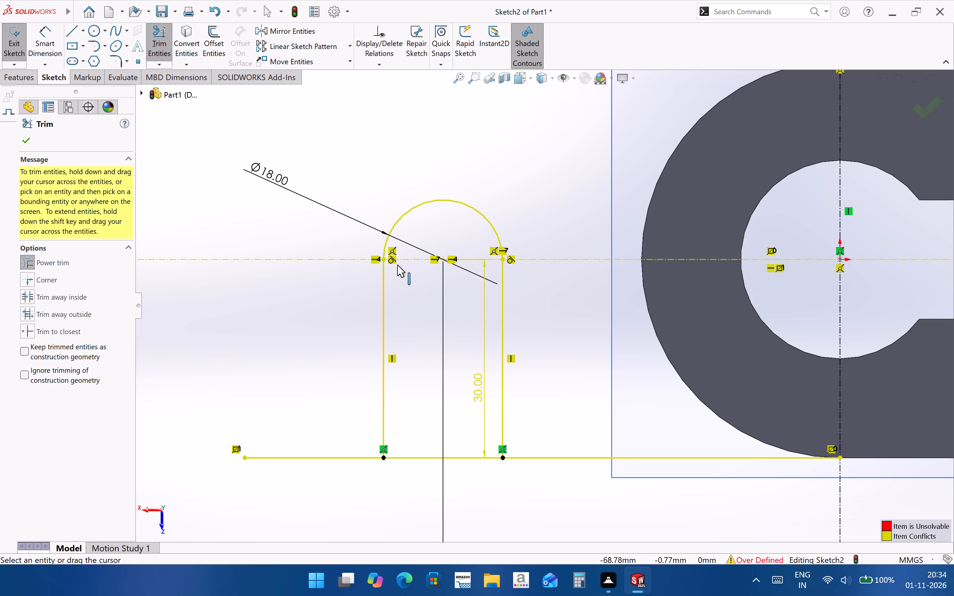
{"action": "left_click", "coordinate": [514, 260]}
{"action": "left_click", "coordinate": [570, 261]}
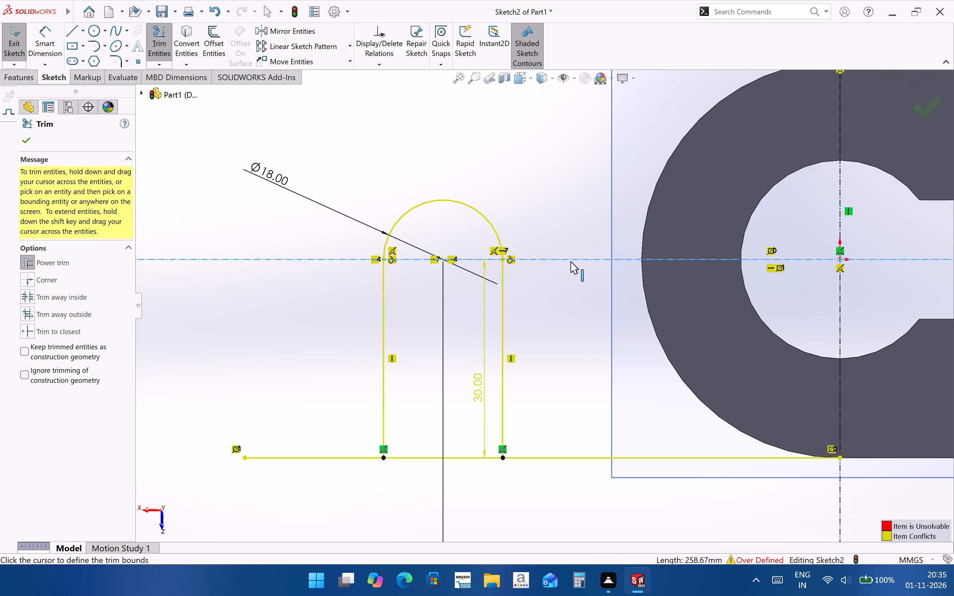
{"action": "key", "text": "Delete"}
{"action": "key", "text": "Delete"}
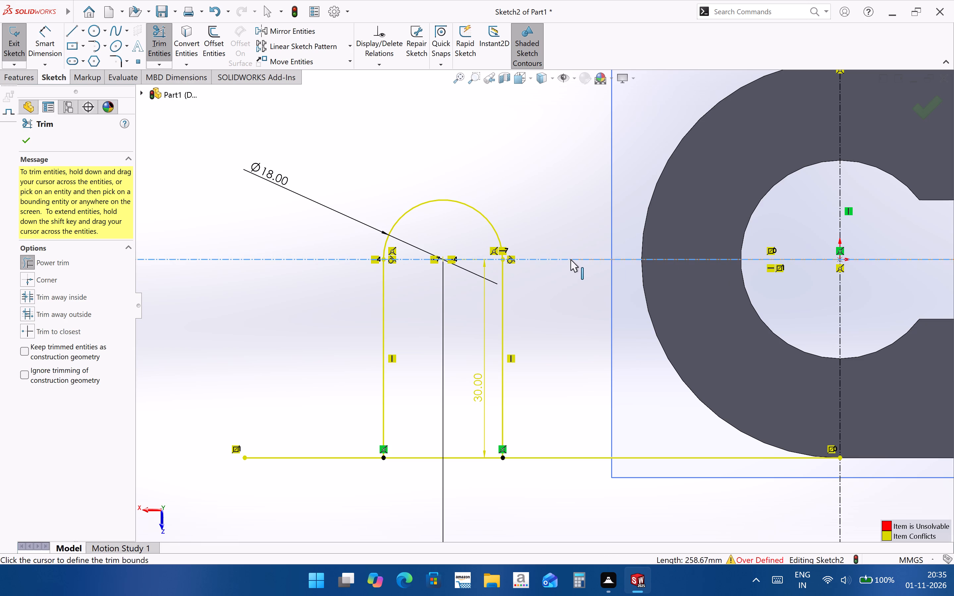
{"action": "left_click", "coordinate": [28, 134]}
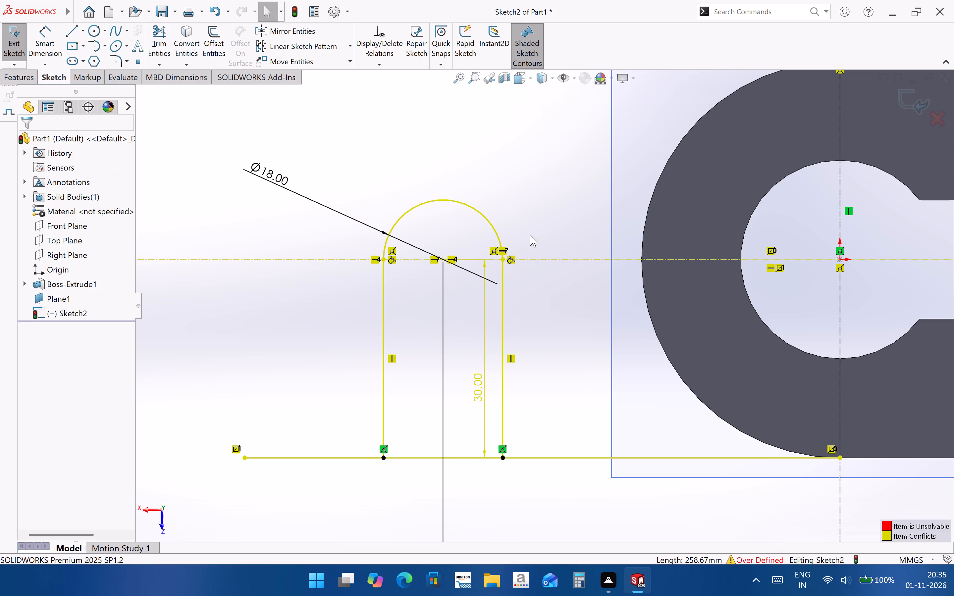
Delete the symmetric relation shown beside the horizontal relation on the horizontal centerline, inside the body's round hole.
{"action": "scroll", "coordinate": [498, 249], "scroll_direction": "up", "scroll_amount": 2}
{"action": "scroll", "coordinate": [743, 161], "scroll_direction": "up", "scroll_amount": 1}
{"action": "scroll", "coordinate": [745, 163], "scroll_direction": "down", "scroll_amount": 1}
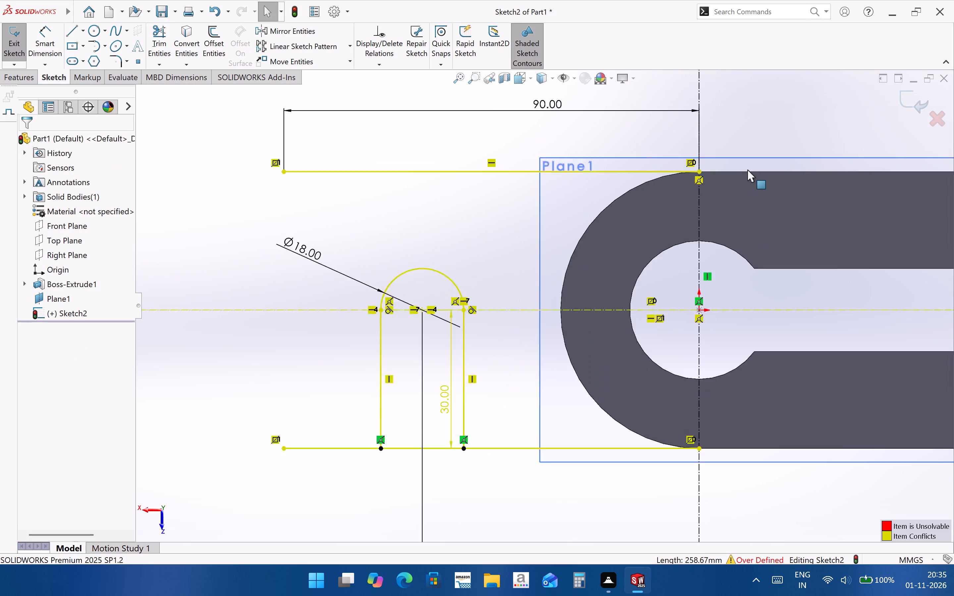
{"action": "scroll", "coordinate": [747, 170], "scroll_direction": "down", "scroll_amount": 1}
{"action": "scroll", "coordinate": [682, 365], "scroll_direction": "down", "scroll_amount": 3}
{"action": "scroll", "coordinate": [650, 341], "scroll_direction": "down", "scroll_amount": 2}
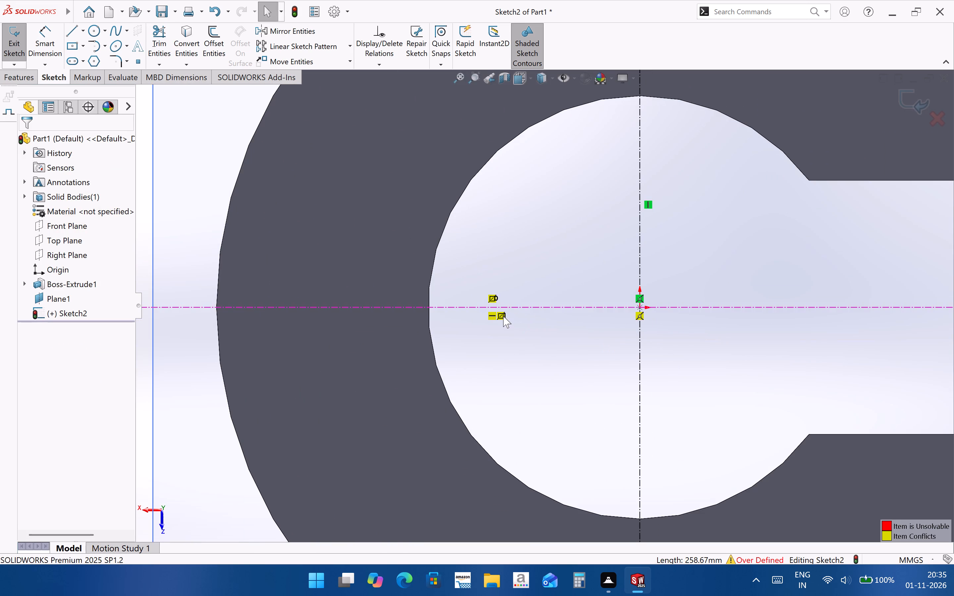
{"action": "left_click", "coordinate": [501, 316]}
{"action": "key", "text": "Delete"}
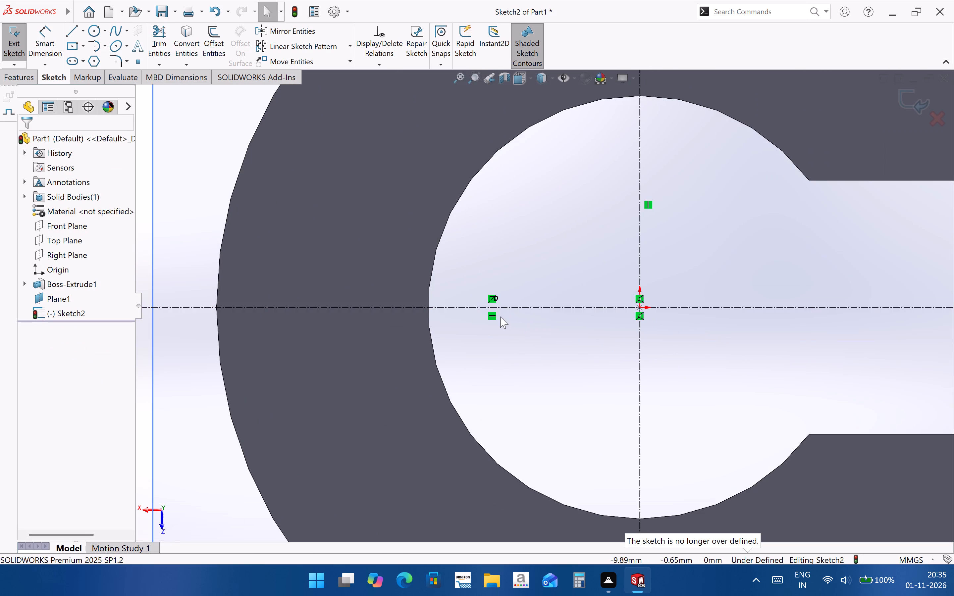
Trim the lower horizontal line's segment between the two vertical lines to open the round-ended slot.
{"action": "scroll", "coordinate": [525, 318], "scroll_direction": "up", "scroll_amount": 7}
{"action": "scroll", "coordinate": [265, 331], "scroll_direction": "down", "scroll_amount": 3}
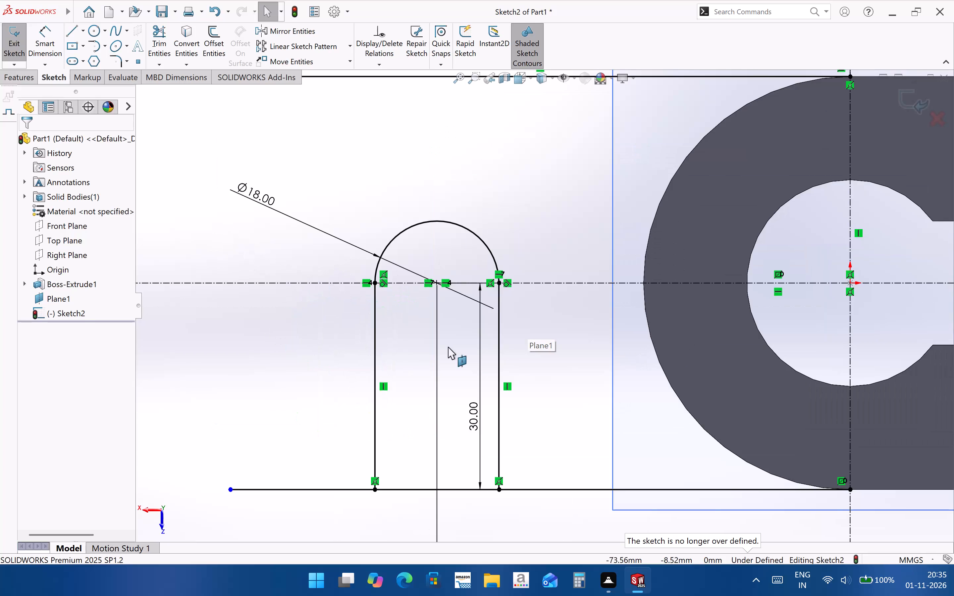
{"action": "scroll", "coordinate": [507, 346], "scroll_direction": "up", "scroll_amount": 3}
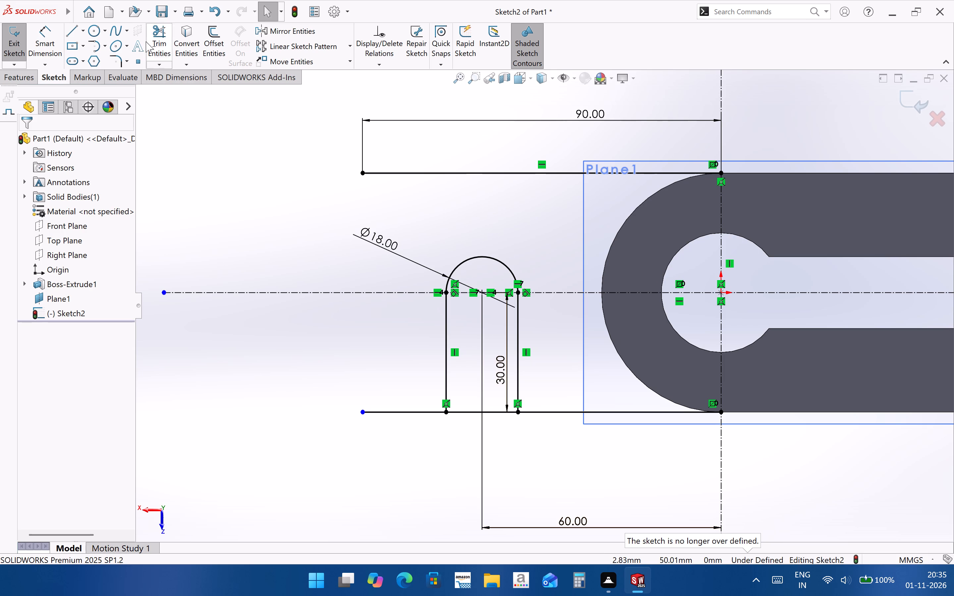
{"action": "left_click", "coordinate": [158, 37]}
{"action": "left_click_drag", "start_coordinate": [466, 416], "coordinate": [473, 400]}
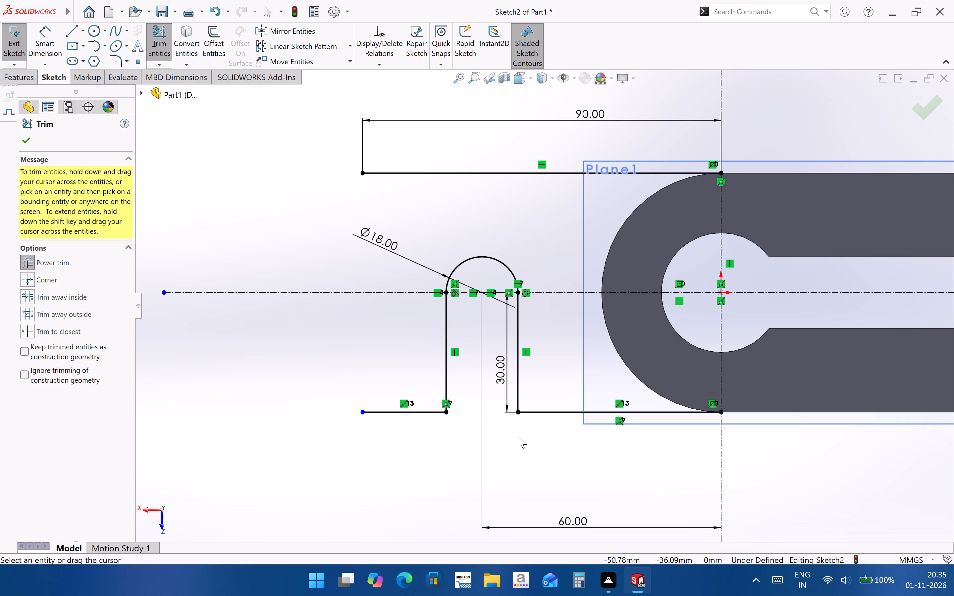
Examine the slotted arm sketch against the body from several angles and return to the view normal to the sketch.
{"action": "scroll", "coordinate": [561, 317], "scroll_direction": "up", "scroll_amount": 2}
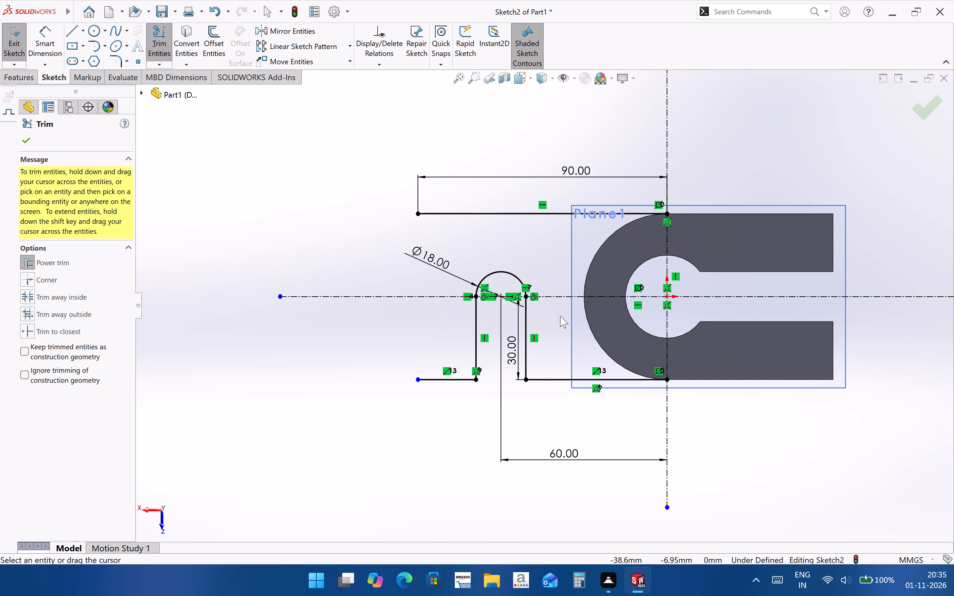
{"action": "middle_click_drag", "start_coordinate": [695, 324], "coordinate": [480, 407]}
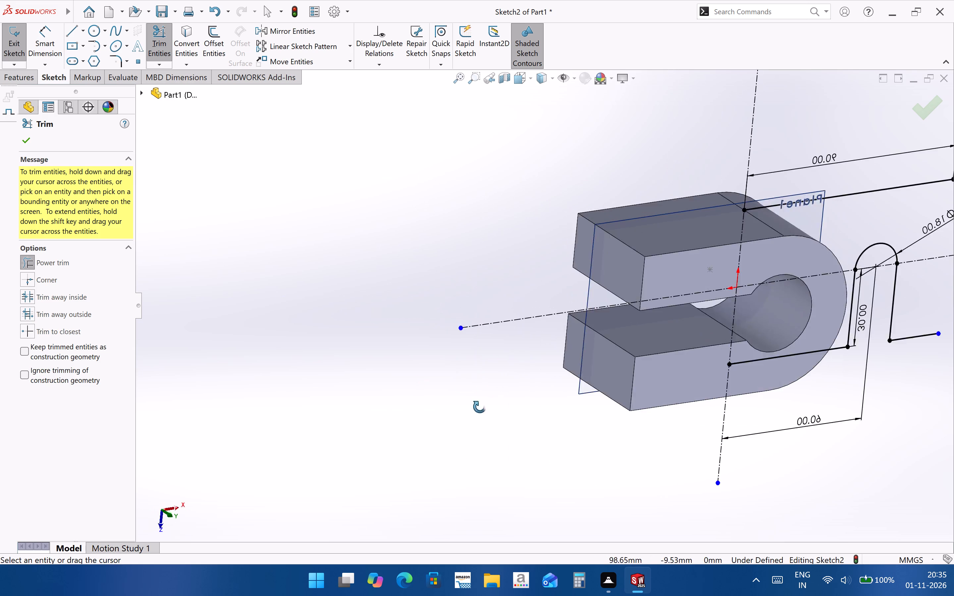
{"action": "middle_click_drag", "start_coordinate": [480, 407], "coordinate": [511, 595]}
{"action": "middle_click_drag", "start_coordinate": [635, 373], "coordinate": [588, 530]}
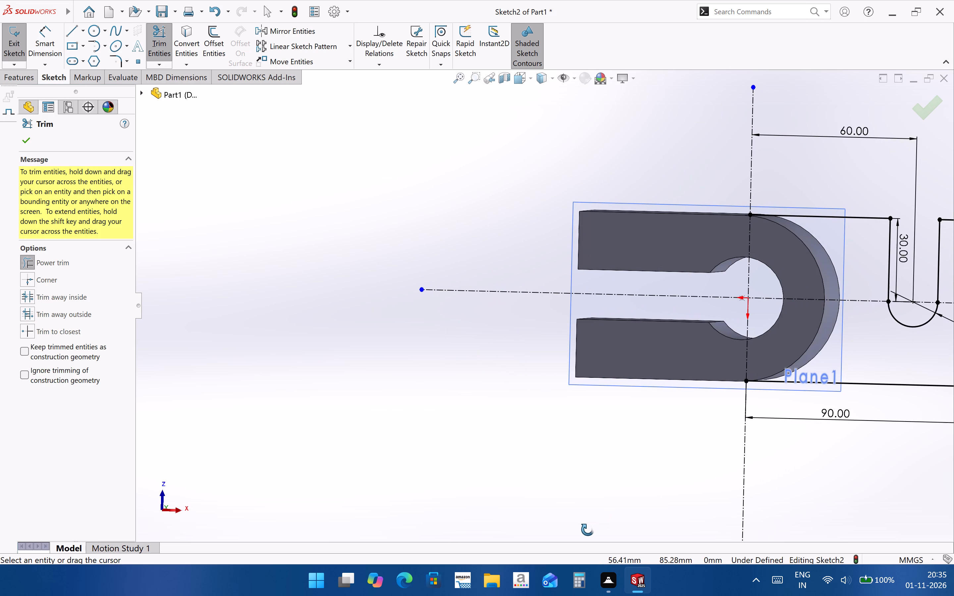
{"action": "middle_click_drag", "start_coordinate": [588, 530], "coordinate": [602, 533]}
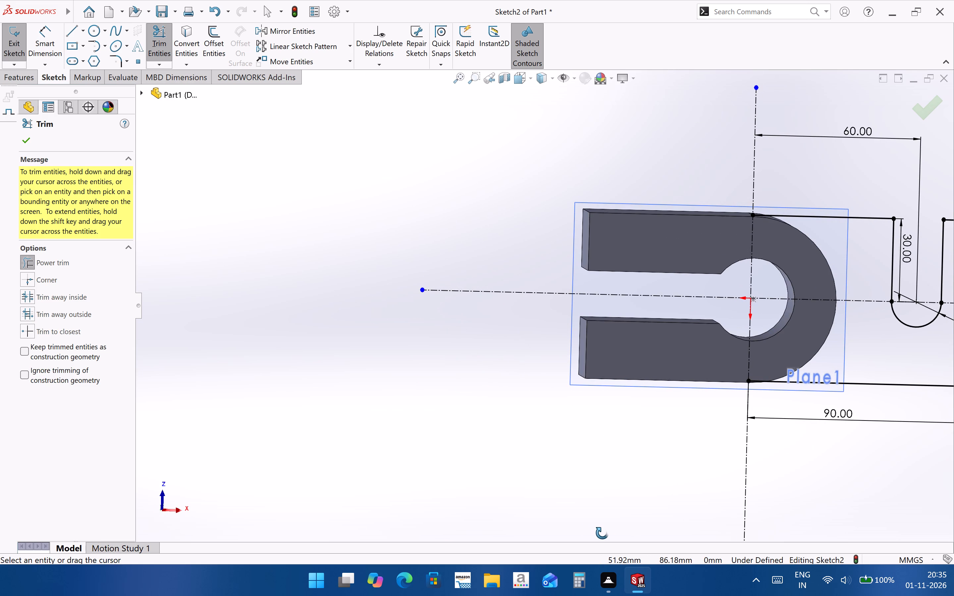
{"action": "middle_click_drag", "start_coordinate": [602, 533], "coordinate": [868, 595]}
{"action": "middle_click_drag", "start_coordinate": [758, 363], "coordinate": [733, 545]}
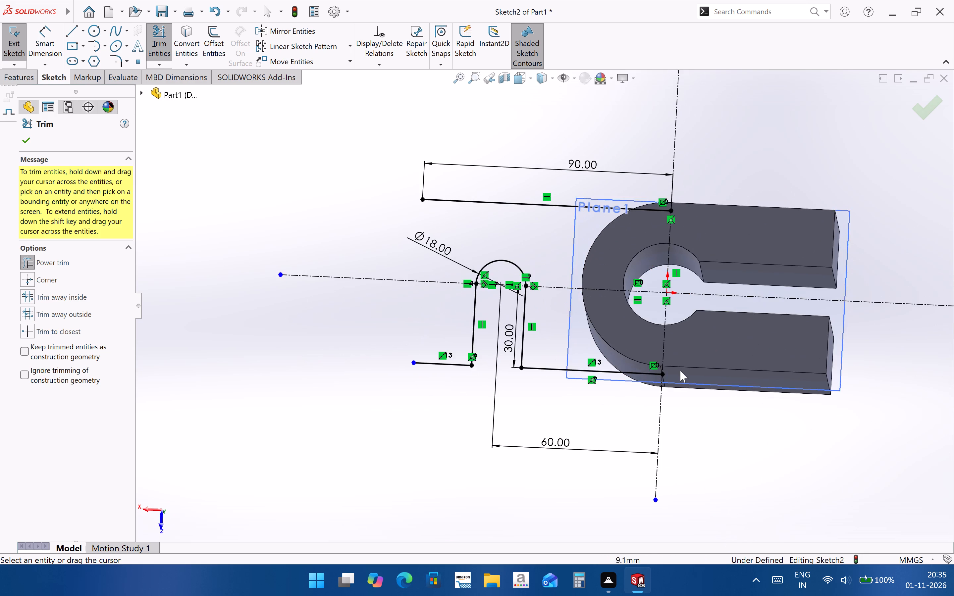
{"action": "middle_click_drag", "start_coordinate": [681, 369], "coordinate": [699, 412]}
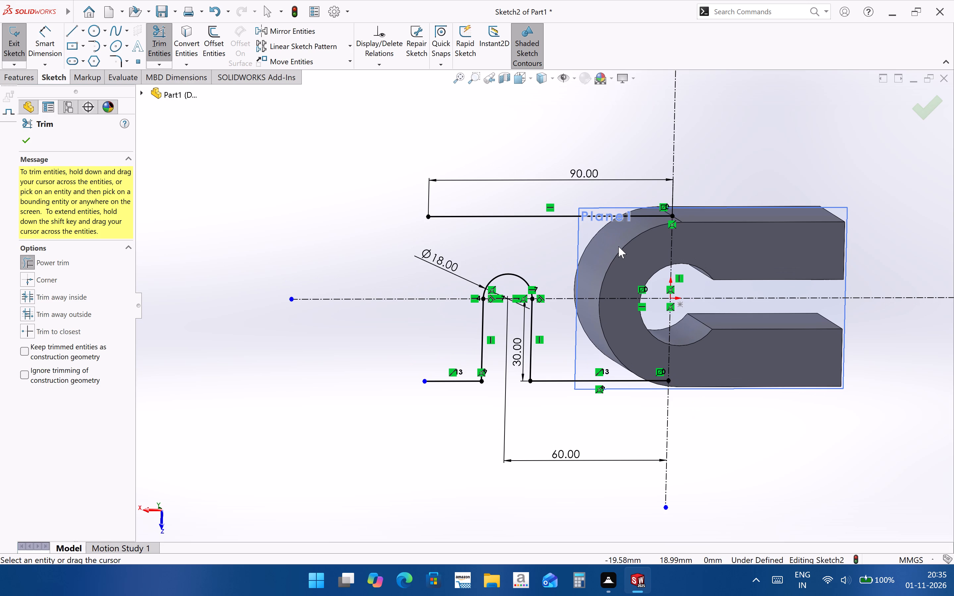
{"action": "key", "text": "ctrl+8"}
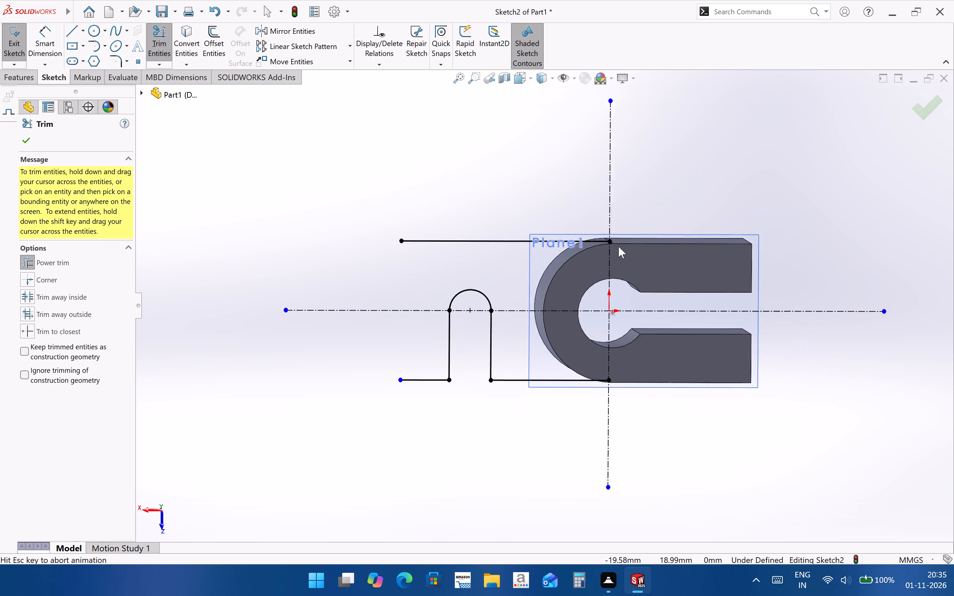
{"action": "scroll", "coordinate": [386, 378], "scroll_direction": "down", "scroll_amount": 4}
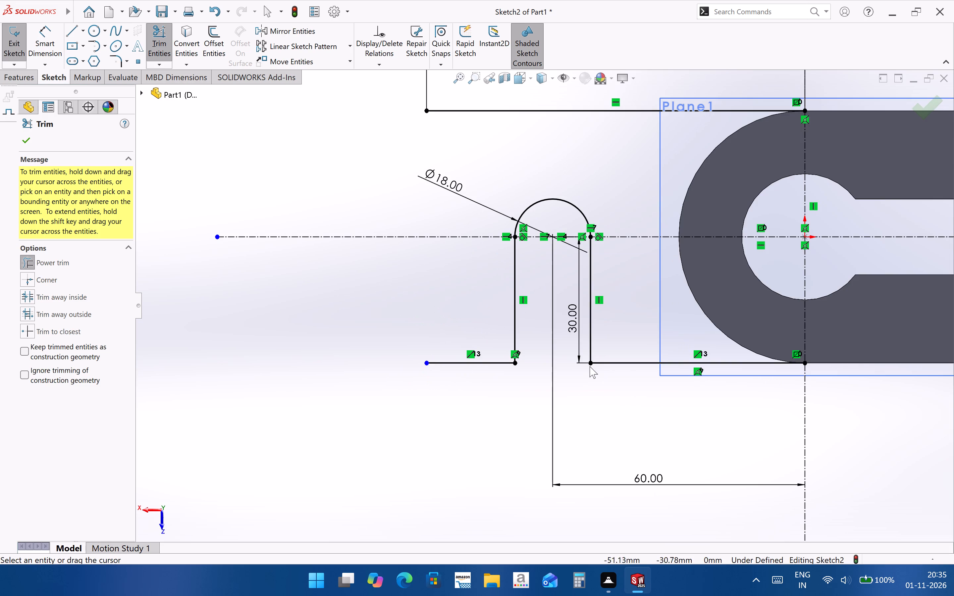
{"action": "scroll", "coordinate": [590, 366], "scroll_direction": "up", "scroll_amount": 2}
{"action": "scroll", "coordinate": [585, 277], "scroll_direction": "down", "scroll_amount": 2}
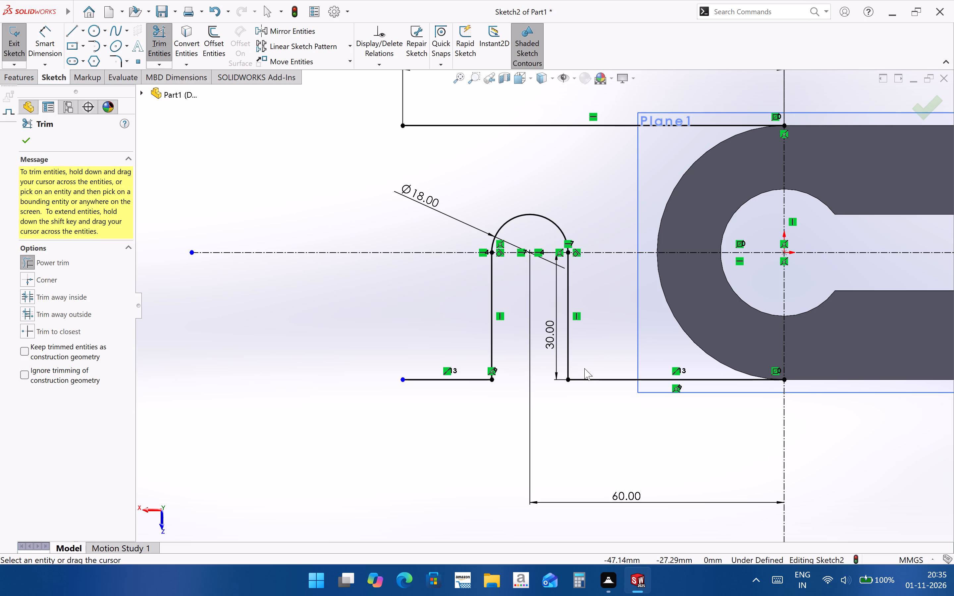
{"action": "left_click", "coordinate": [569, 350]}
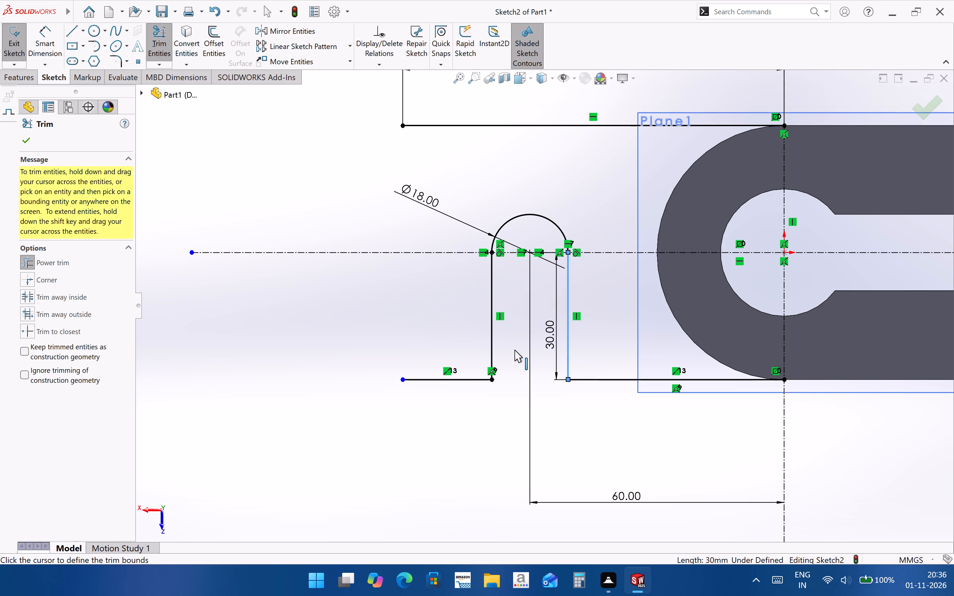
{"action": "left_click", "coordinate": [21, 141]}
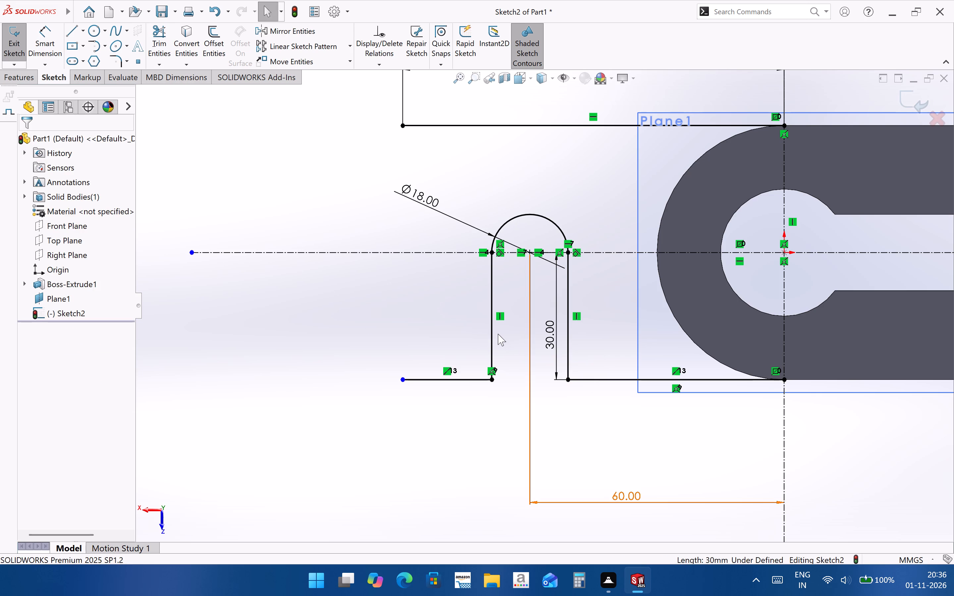
Mirror the slot's two vertical side lines about the horizontal centerline, keeping the original lines.
{"action": "left_click", "coordinate": [491, 333]}
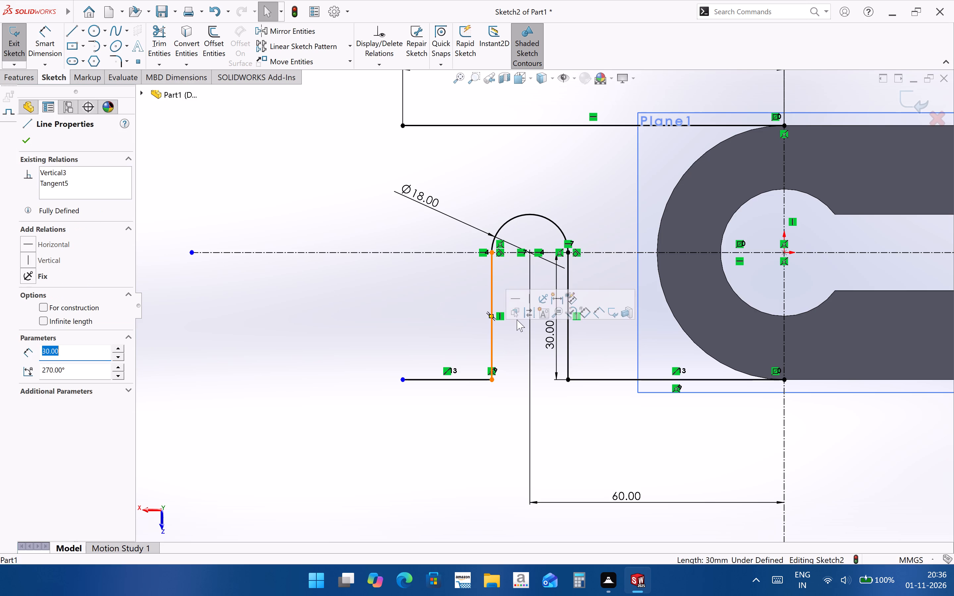
{"action": "left_click", "coordinate": [568, 271], "text": "ctrl"}
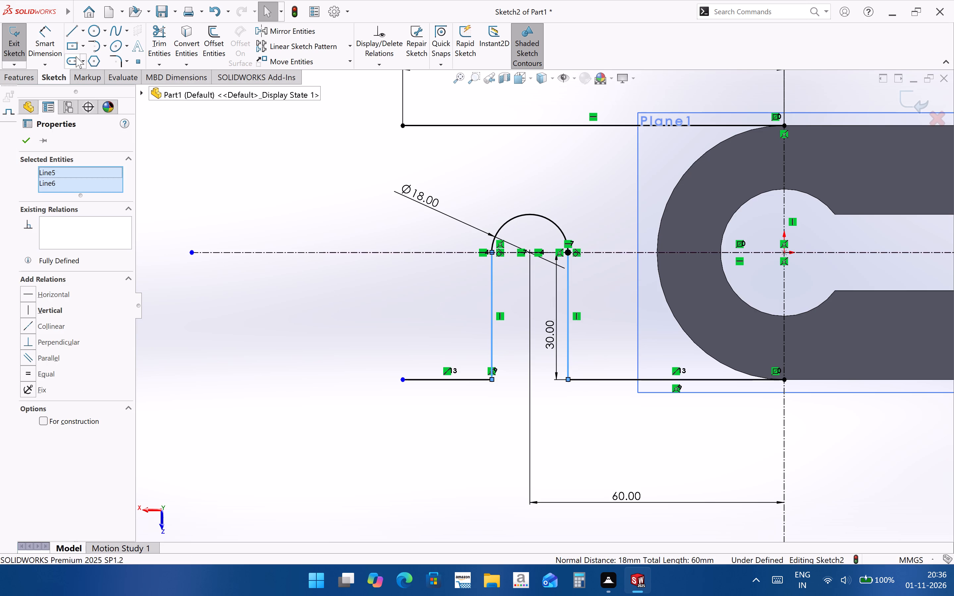
{"action": "left_click", "coordinate": [266, 33]}
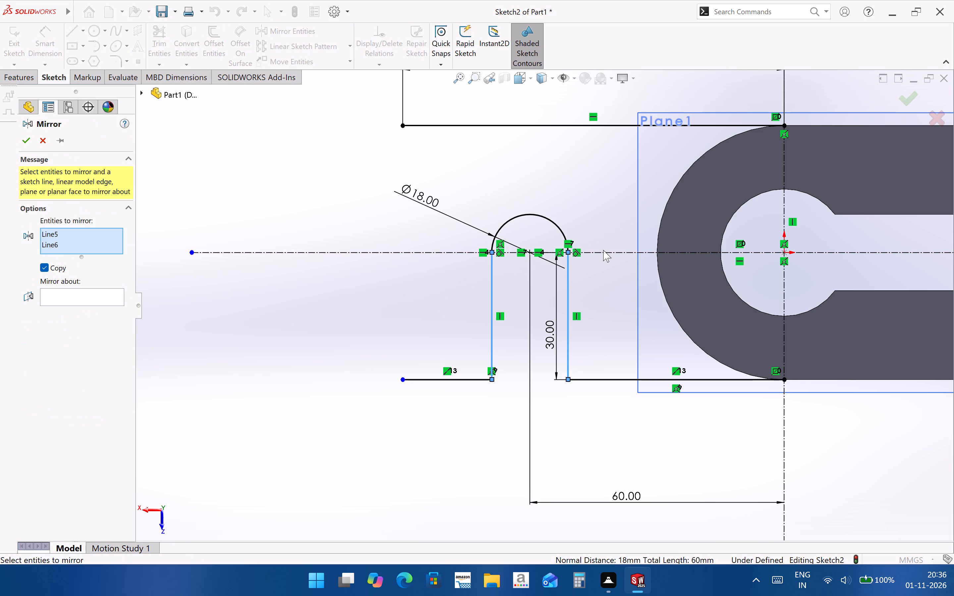
{"action": "left_click", "coordinate": [604, 251]}
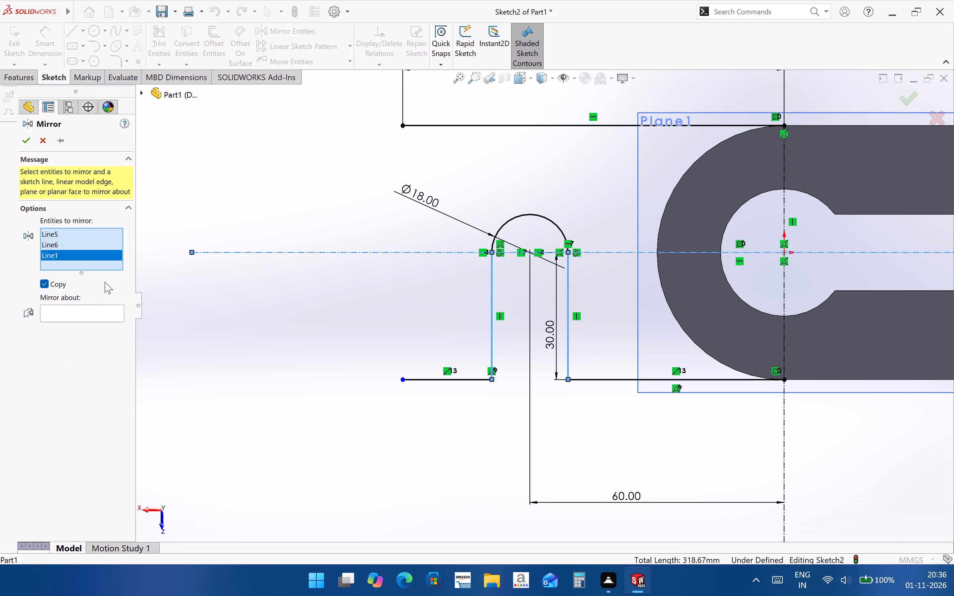
{"action": "left_click", "coordinate": [71, 254]}
{"action": "key", "text": "Delete"}
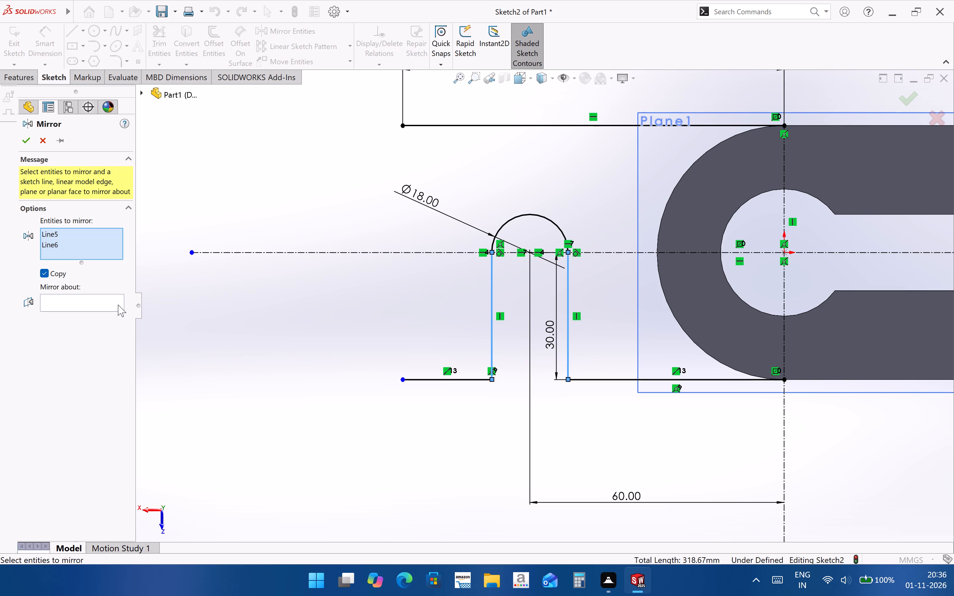
{"action": "left_click", "coordinate": [111, 302]}
{"action": "left_click", "coordinate": [427, 251]}
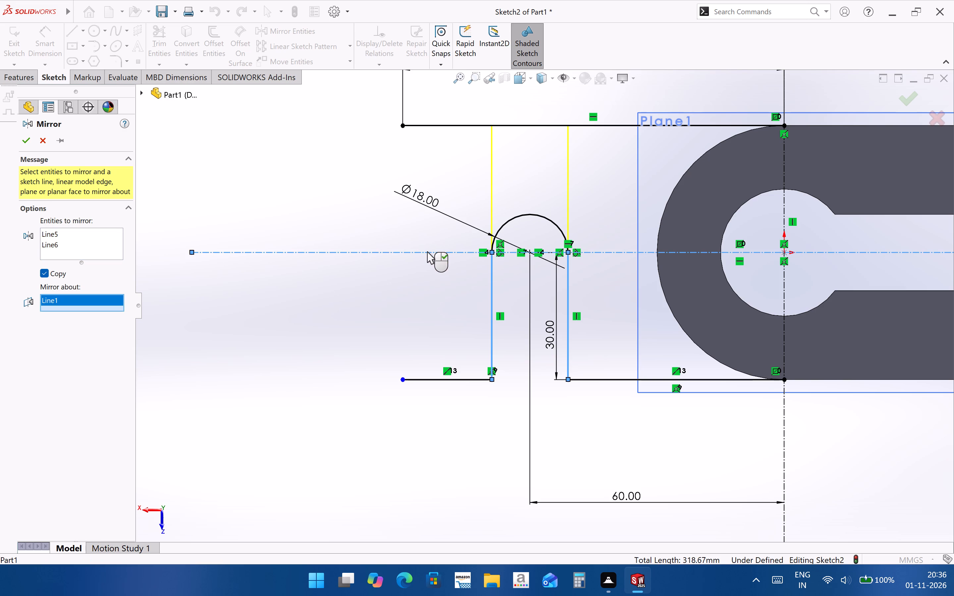
{"action": "left_click", "coordinate": [30, 136]}
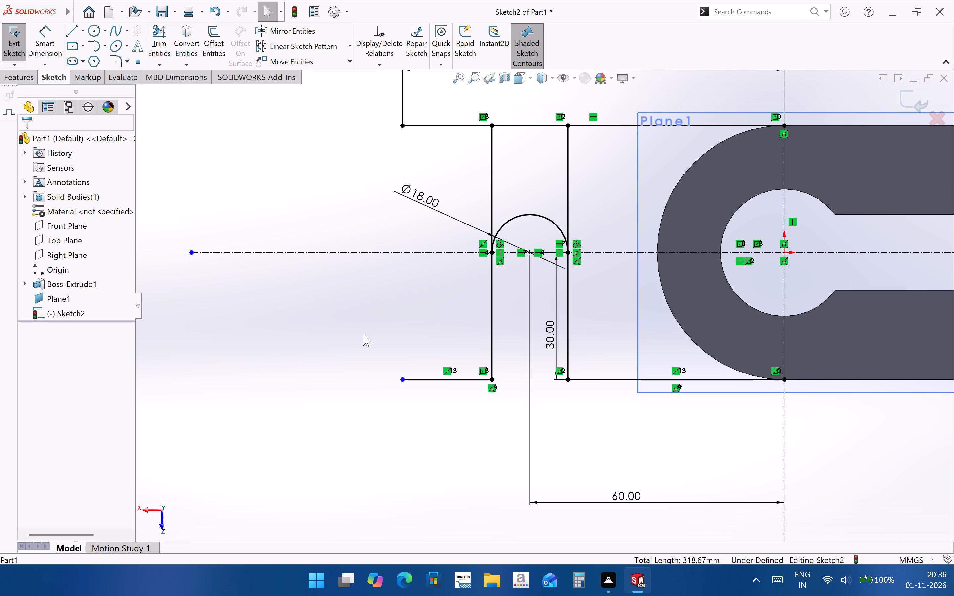
Delete the slot's semicircular end arc between the two vertical lines.
{"action": "left_click", "coordinate": [545, 219]}
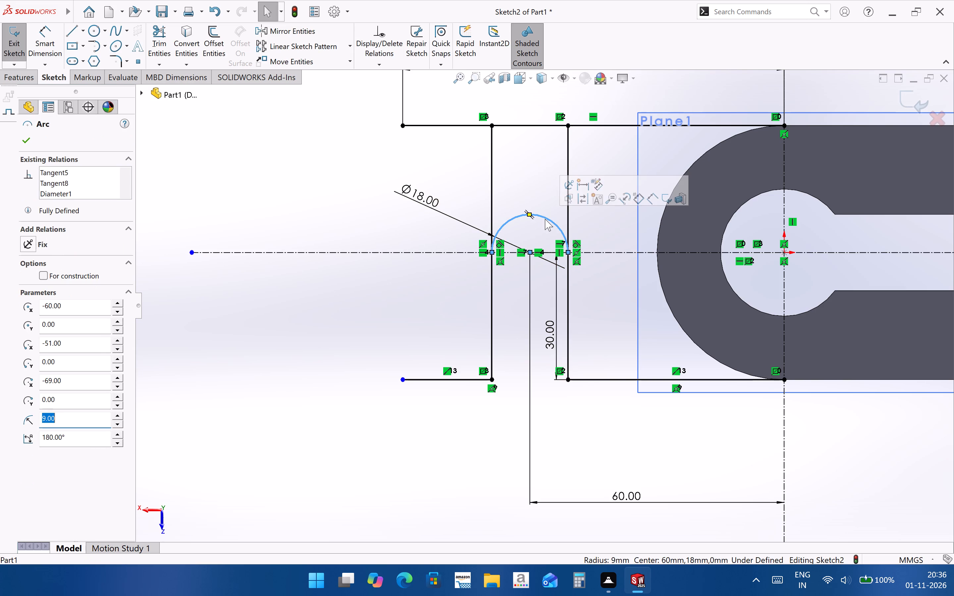
{"action": "key", "text": "Delete"}
{"action": "left_click", "coordinate": [396, 283]}
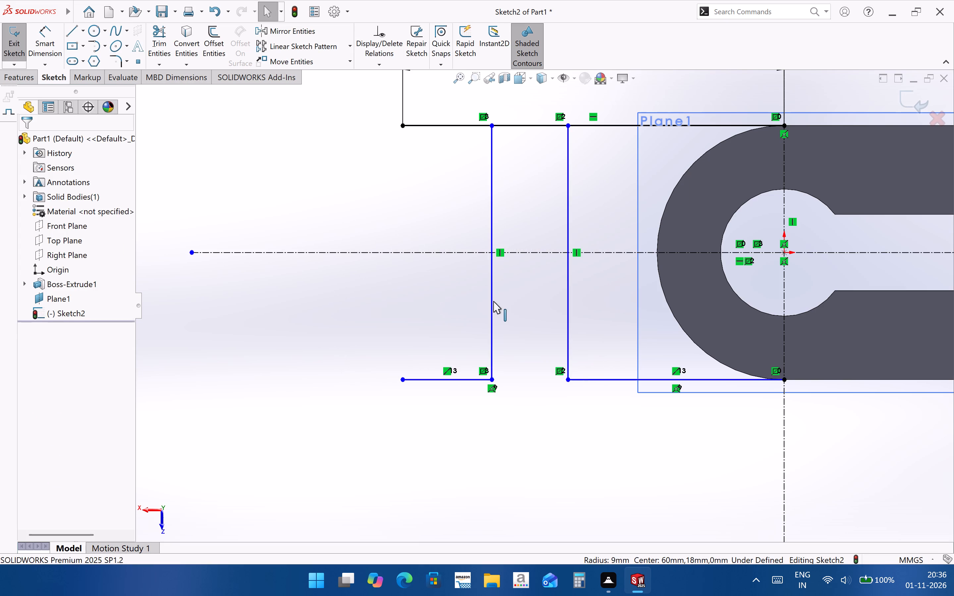
Draw a horizontal line about 18 mm long on the horizontal centerline, joining the slot's two vertical lines.
{"action": "left_click", "coordinate": [493, 301]}
{"action": "left_click", "coordinate": [538, 431]}
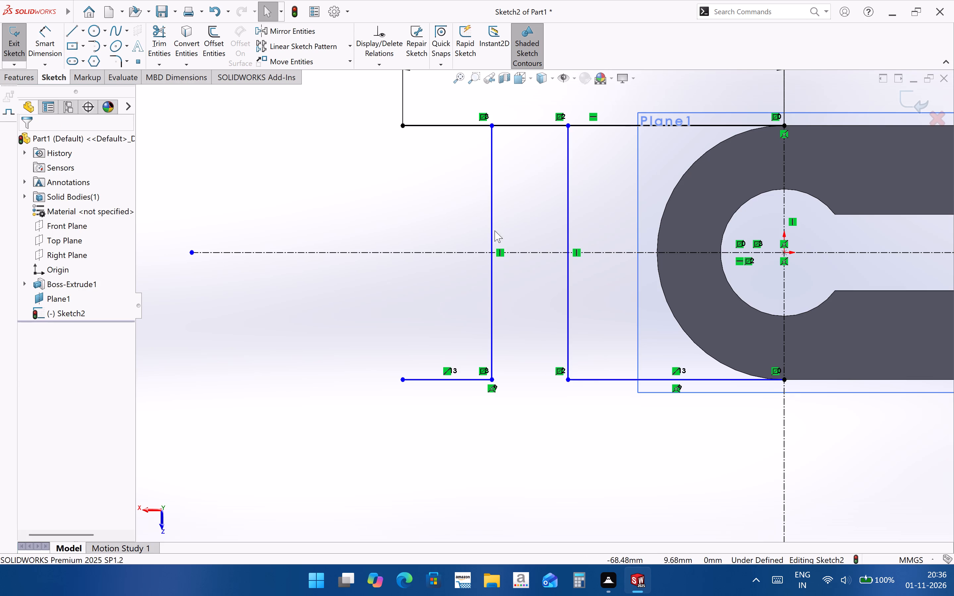
{"action": "left_click", "coordinate": [98, 34]}
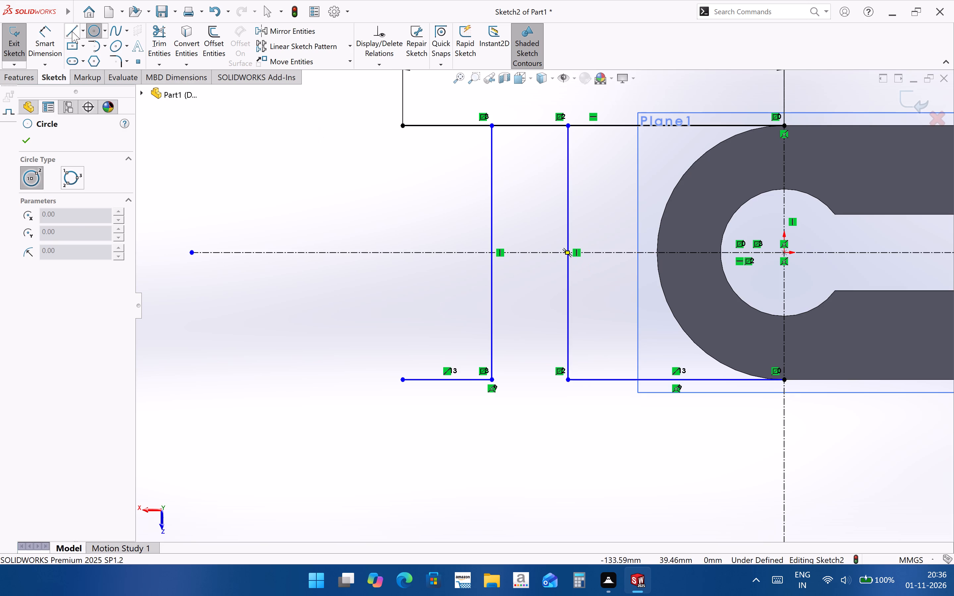
{"action": "left_click", "coordinate": [70, 30]}
{"action": "left_click", "coordinate": [491, 253]}
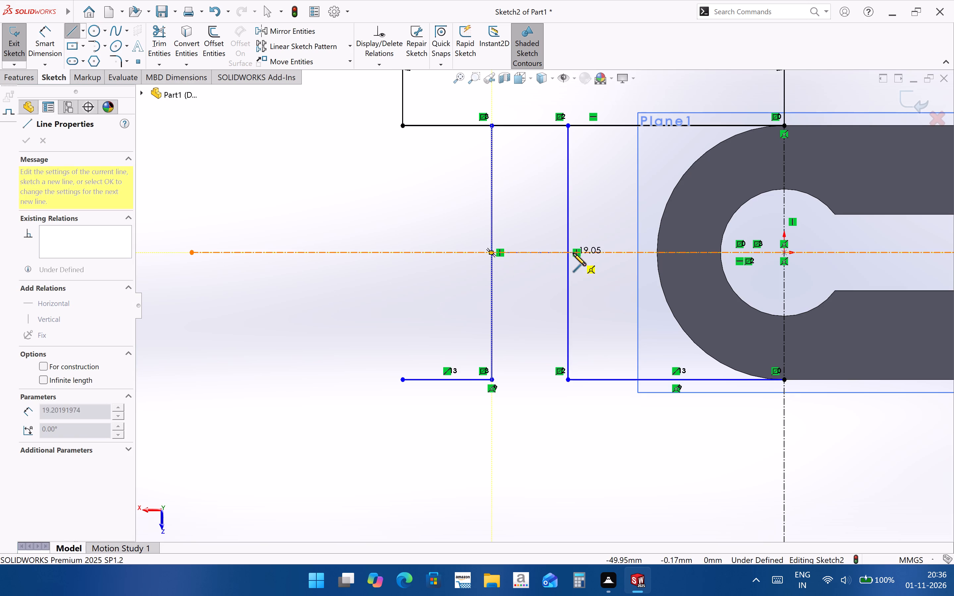
{"action": "left_click", "coordinate": [568, 252]}
{"action": "key", "text": "Escape"}
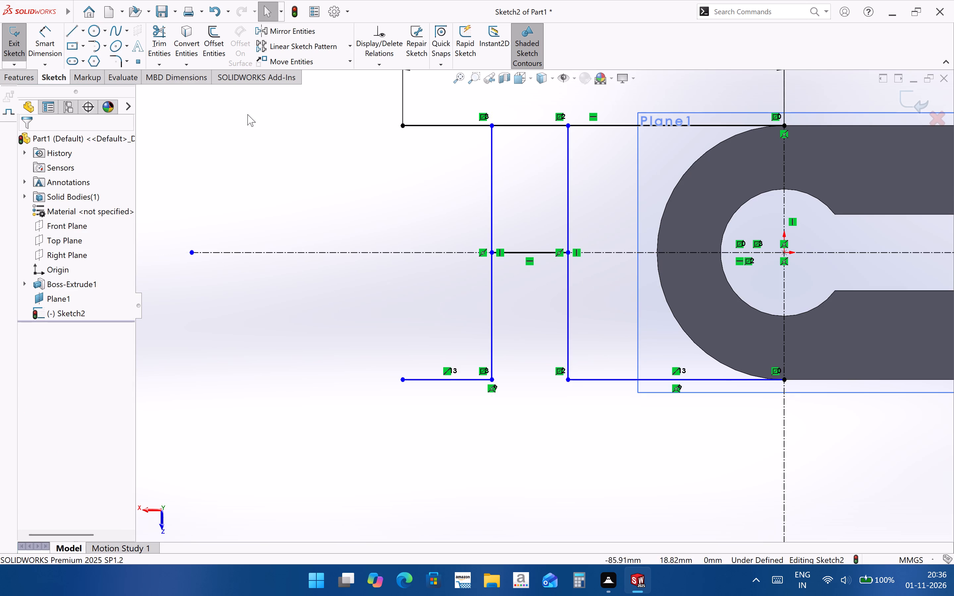
Sketch a circle of about 9 mm radius centred on the short line's midpoint, tangent to the slot's vertical side nearer the body.
{"action": "left_click", "coordinate": [101, 32]}
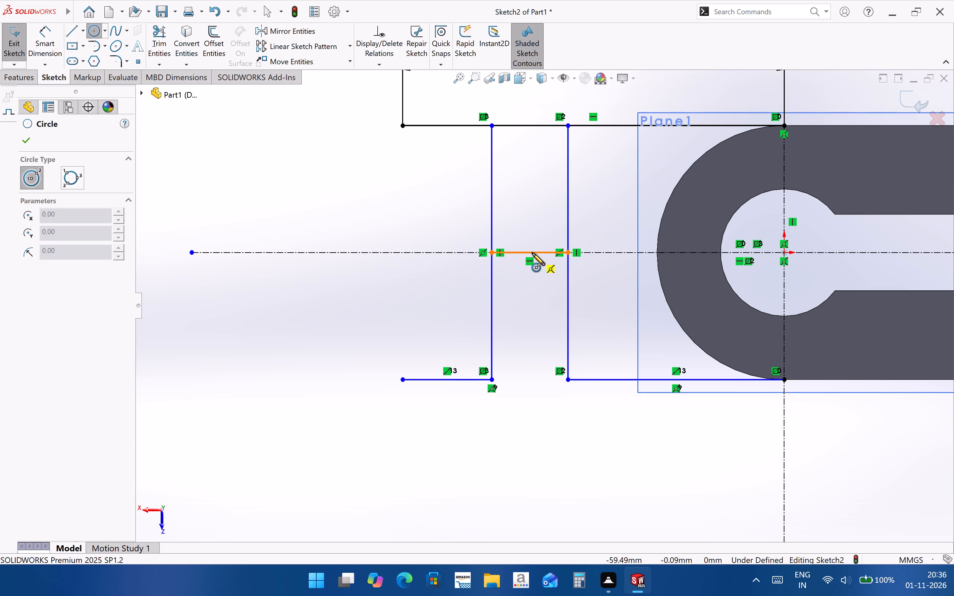
{"action": "left_click", "coordinate": [529, 252]}
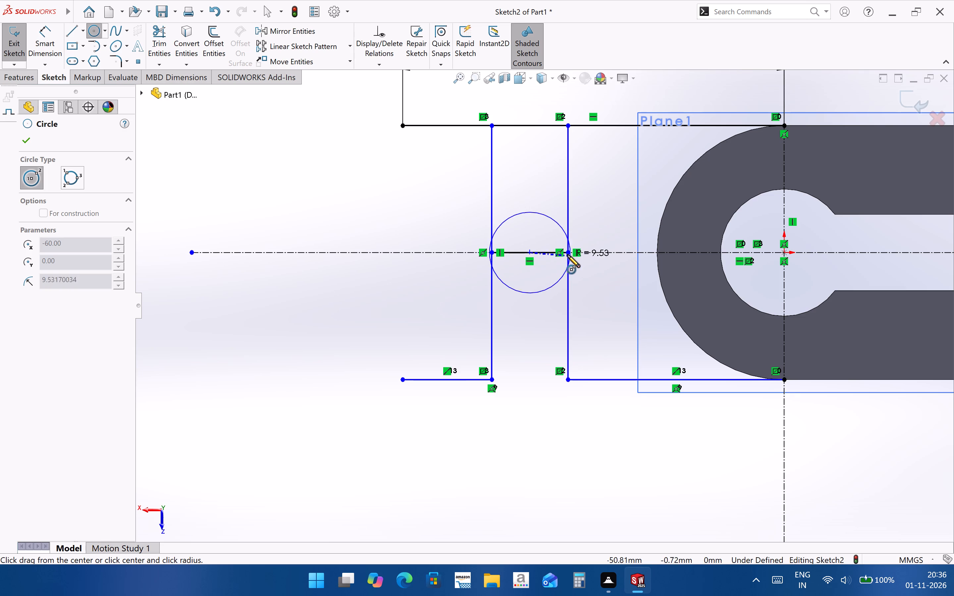
{"action": "left_click", "coordinate": [567, 255]}
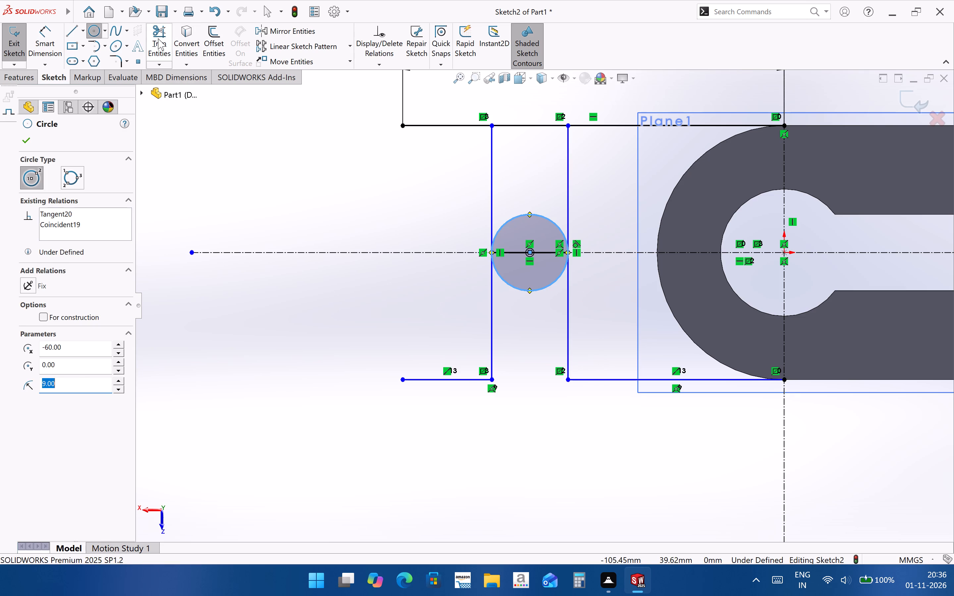
Trim the vertical lines below the horizontal centerline and the circle's upper half, leaving a slot with a rounded lower end.
{"action": "left_click", "coordinate": [158, 37]}
{"action": "left_click_drag", "start_coordinate": [469, 298], "coordinate": [578, 308]}
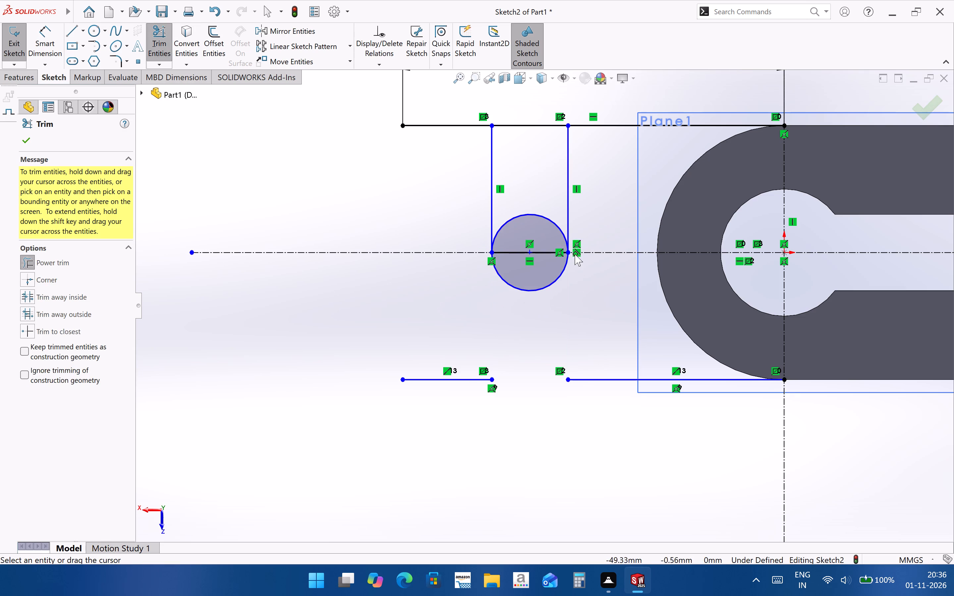
{"action": "left_click_drag", "start_coordinate": [525, 199], "coordinate": [530, 220]}
{"action": "left_click", "coordinate": [530, 325]}
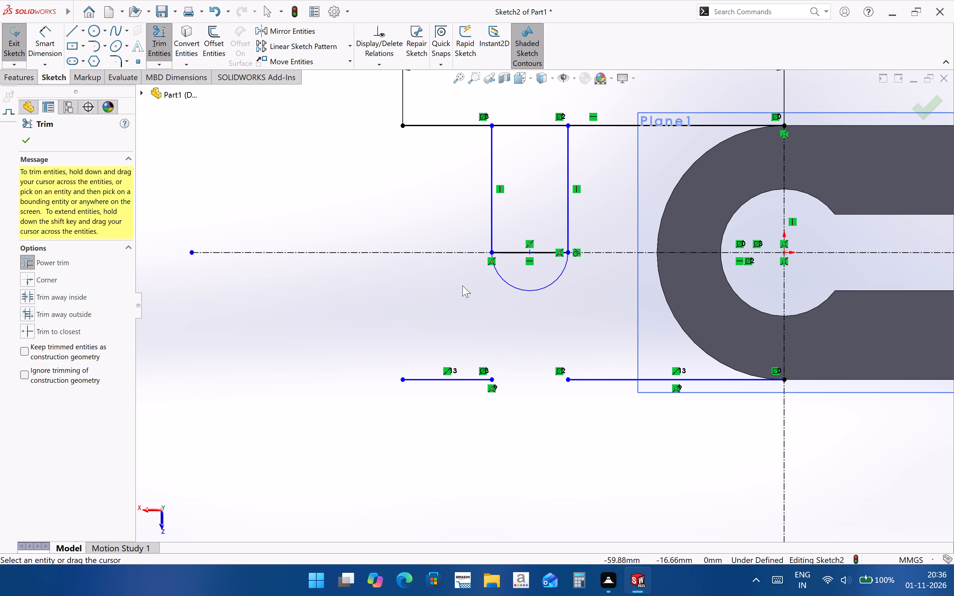
{"action": "left_click", "coordinate": [27, 135]}
Dimension the length of the slot's vertical side farther from the body.
{"action": "left_click", "coordinate": [560, 369]}
{"action": "scroll", "coordinate": [536, 258], "scroll_direction": "down", "scroll_amount": 3}
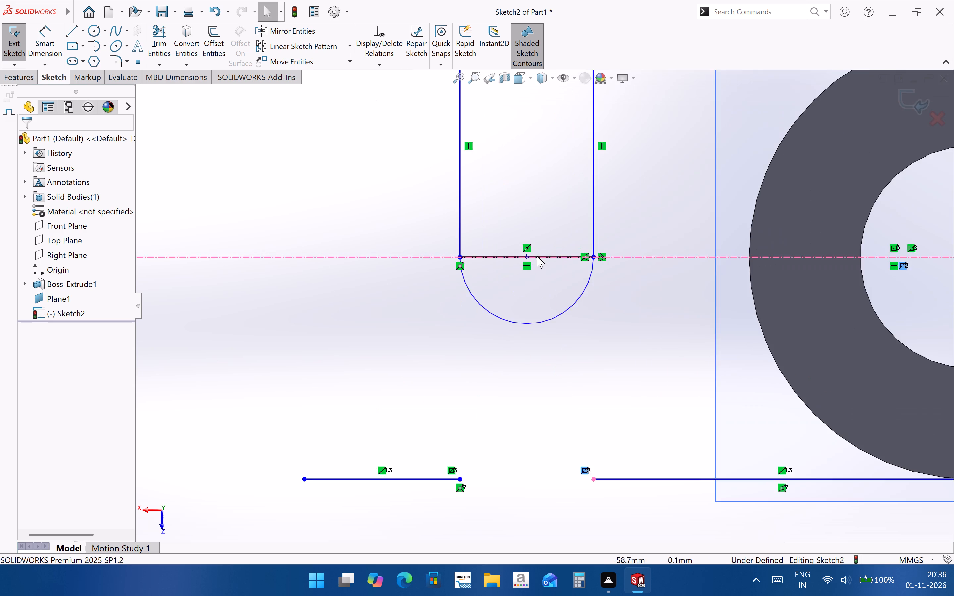
{"action": "scroll", "coordinate": [537, 256], "scroll_direction": "down", "scroll_amount": 3}
{"action": "scroll", "coordinate": [551, 311], "scroll_direction": "up", "scroll_amount": 2}
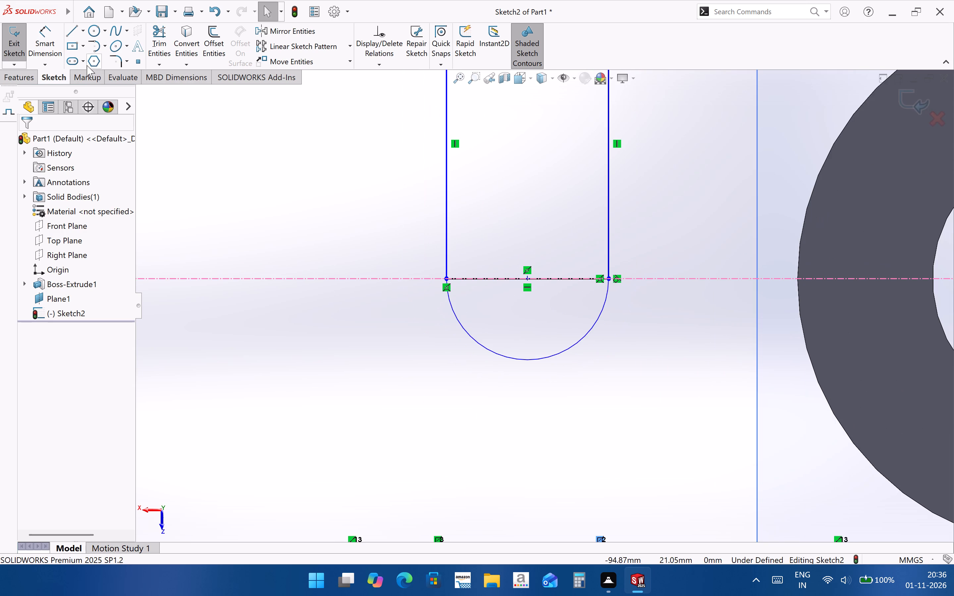
{"action": "left_click", "coordinate": [50, 39]}
{"action": "scroll", "coordinate": [475, 244], "scroll_direction": "up", "scroll_amount": 2}
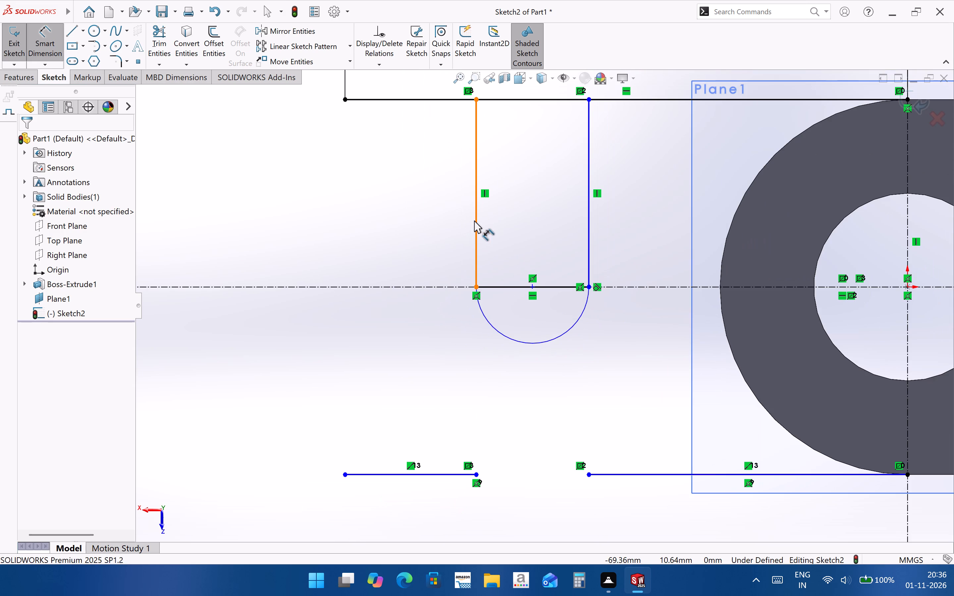
{"action": "left_click", "coordinate": [474, 221]}
{"action": "left_click", "coordinate": [475, 222]}
{"action": "left_click", "coordinate": [444, 219]}
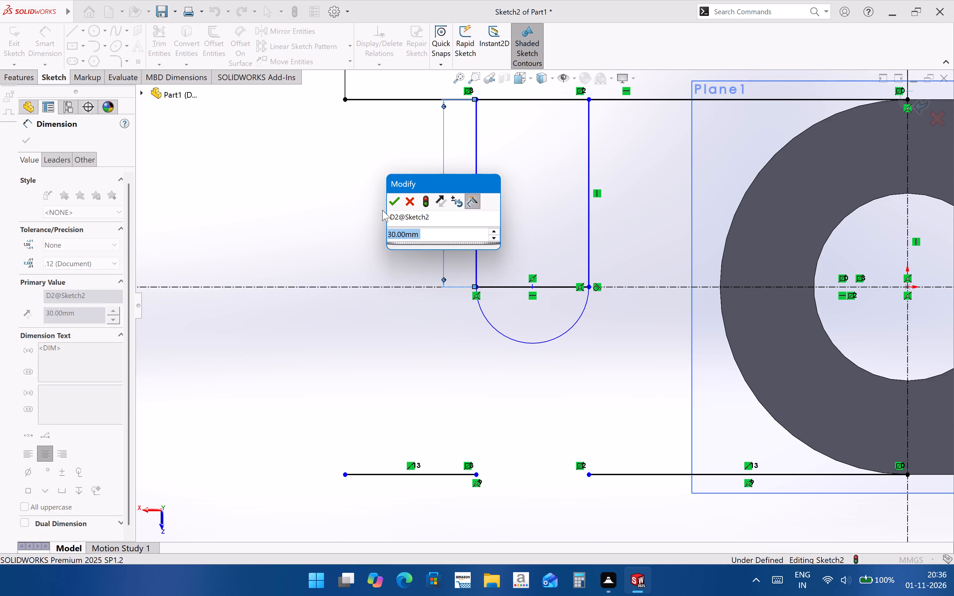
{"action": "left_click", "coordinate": [397, 205]}
{"action": "left_click", "coordinate": [455, 345]}
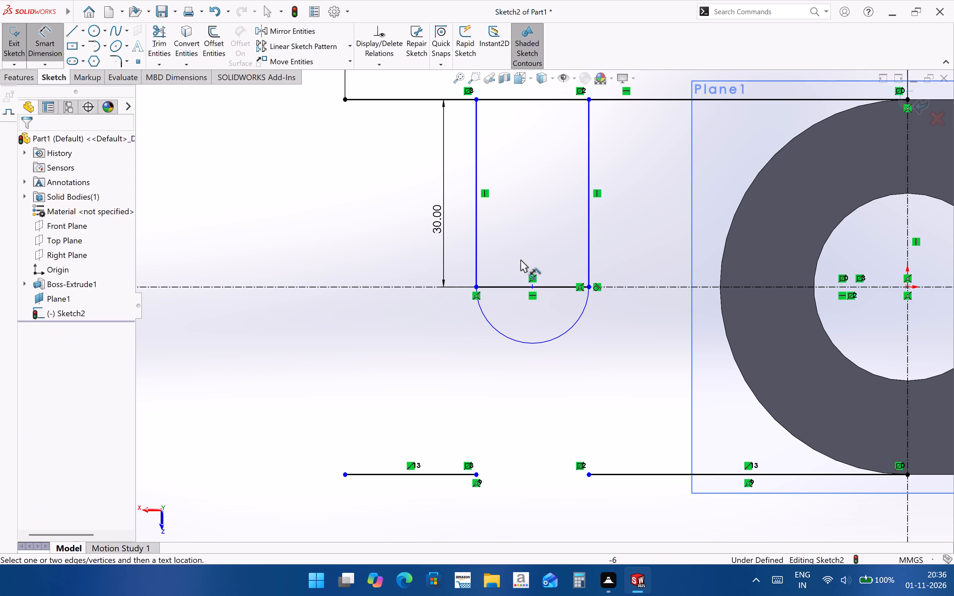
Dimension the horizontal distance from the slot arc's centre to the vertical centerline through the origin.
{"action": "scroll", "coordinate": [463, 311], "scroll_direction": "up", "scroll_amount": 1}
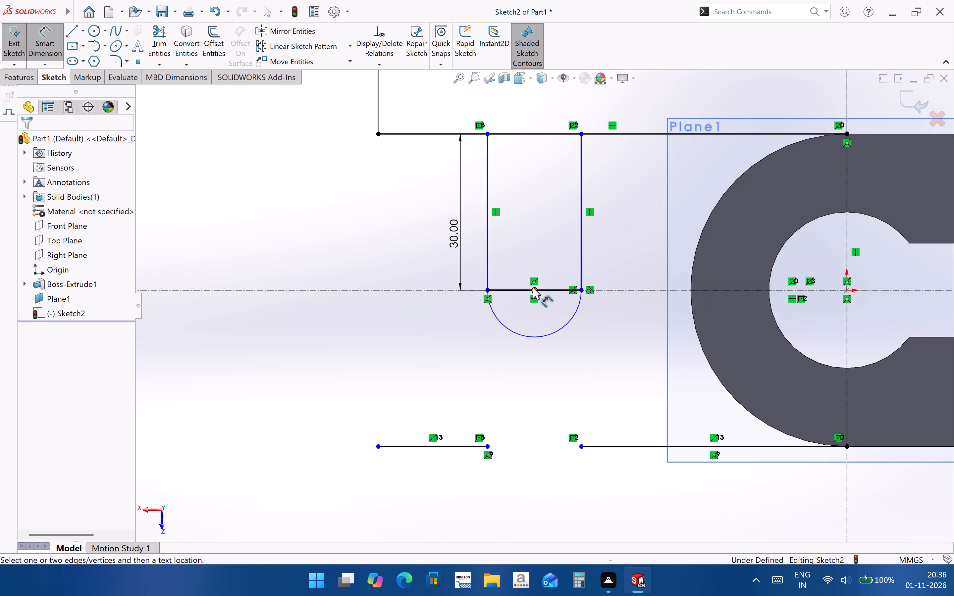
{"action": "left_click", "coordinate": [533, 292]}
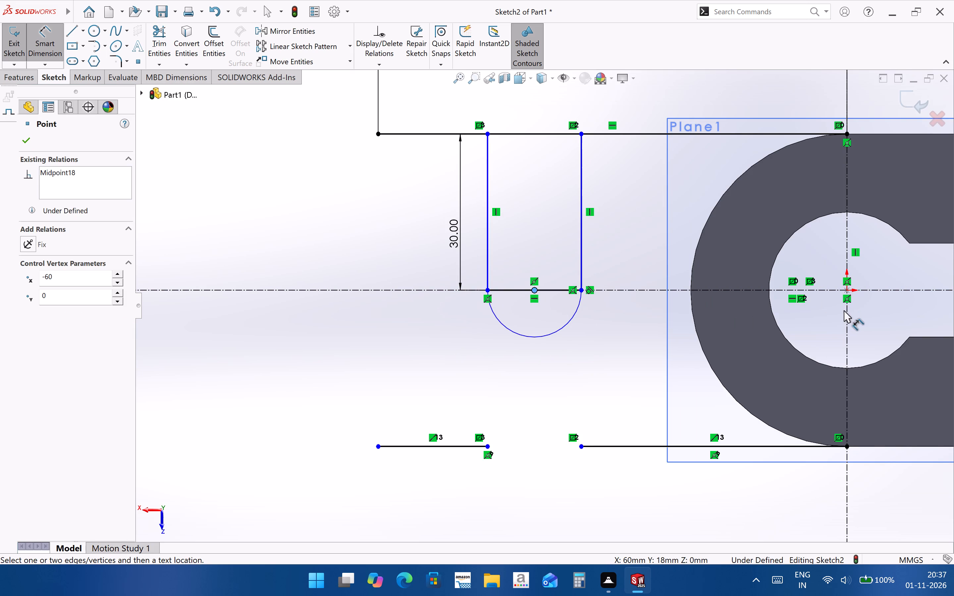
{"action": "left_click", "coordinate": [844, 310]}
{"action": "left_click", "coordinate": [847, 313]}
{"action": "left_click", "coordinate": [652, 270]}
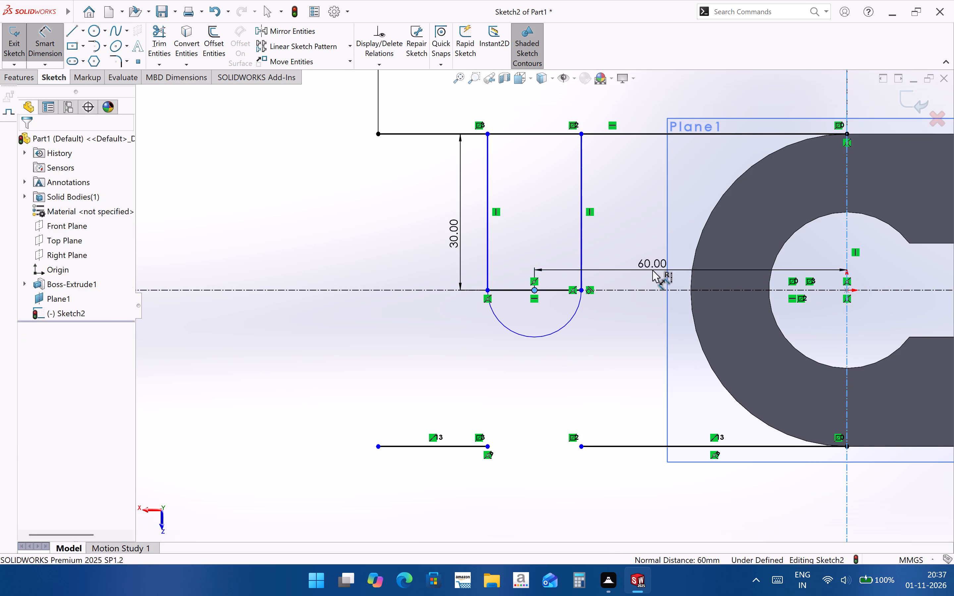
{"action": "left_click", "coordinate": [601, 254]}
{"action": "left_click", "coordinate": [592, 353]}
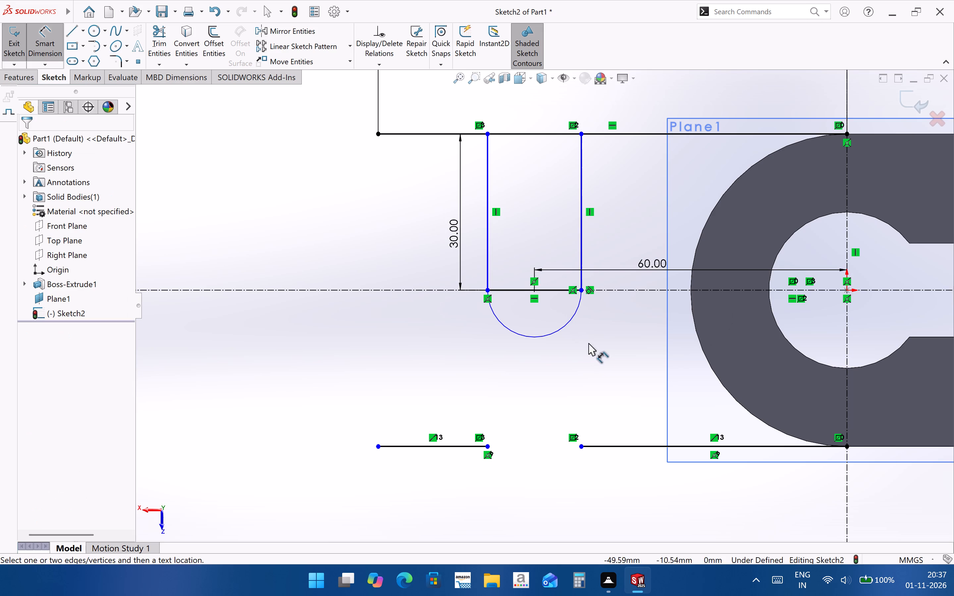
{"action": "key", "text": "Escape"}
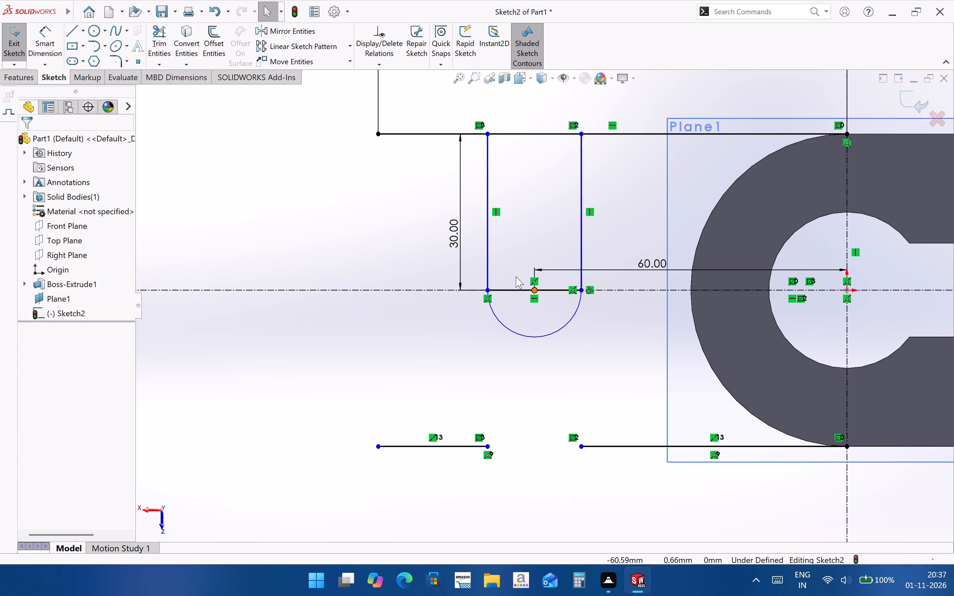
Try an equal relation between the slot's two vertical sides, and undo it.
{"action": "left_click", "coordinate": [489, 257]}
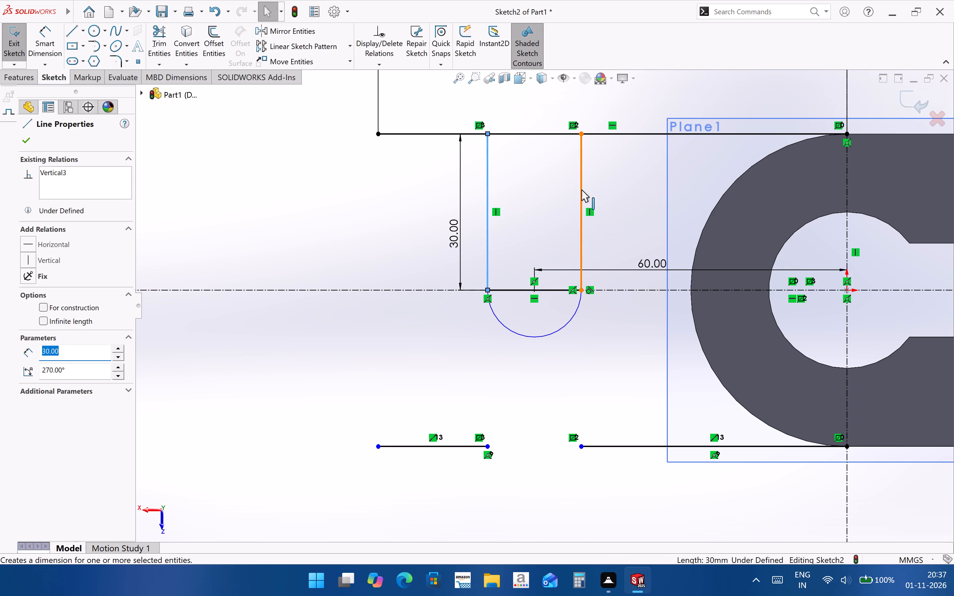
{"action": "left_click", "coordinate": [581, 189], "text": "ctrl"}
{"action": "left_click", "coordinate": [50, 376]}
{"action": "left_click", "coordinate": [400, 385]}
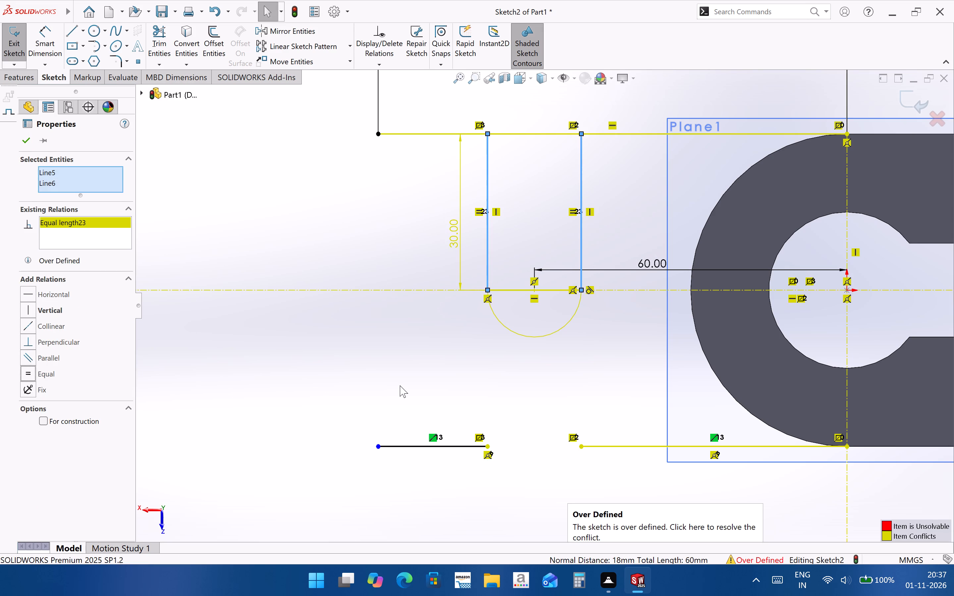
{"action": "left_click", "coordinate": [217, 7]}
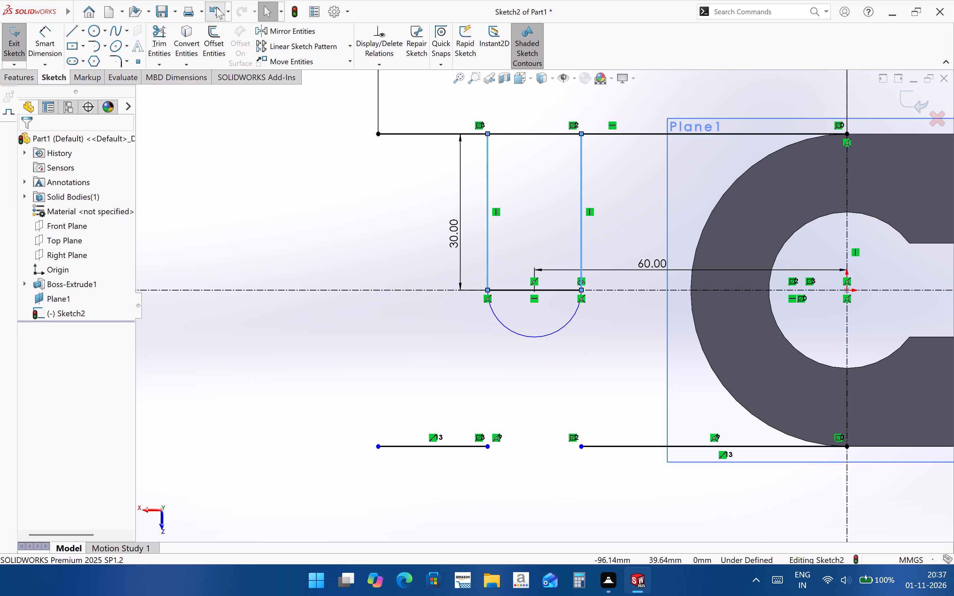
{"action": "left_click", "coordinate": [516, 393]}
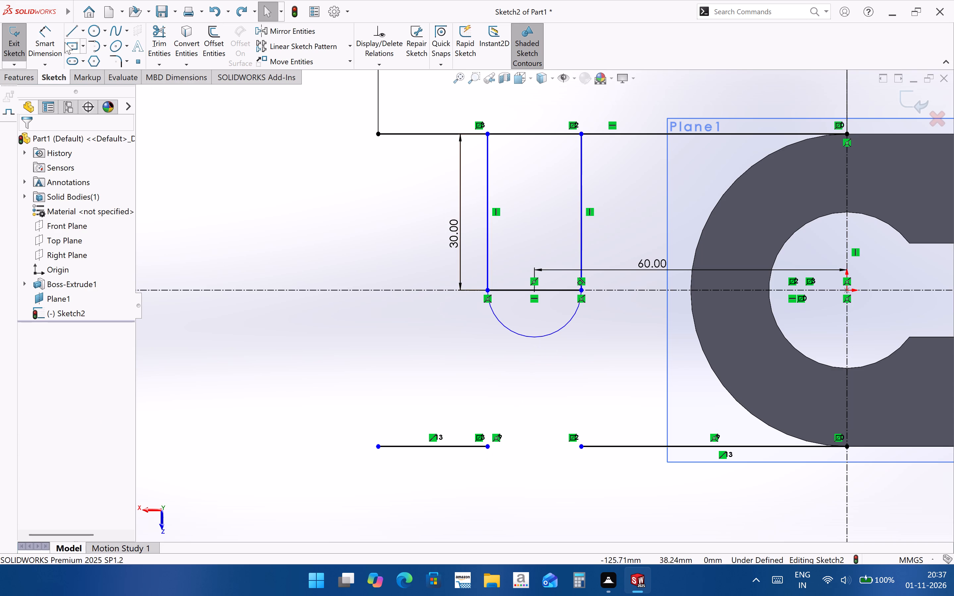
Dimension the radius of the arc at the slot's rounded lower end.
{"action": "left_click", "coordinate": [51, 42]}
{"action": "left_click", "coordinate": [530, 336]}
{"action": "left_click", "coordinate": [500, 355]}
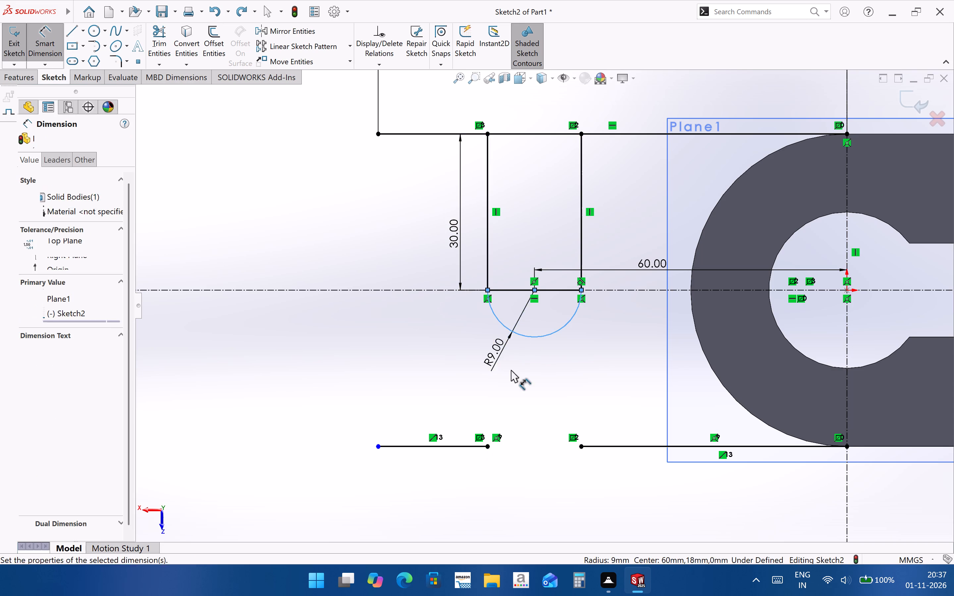
{"action": "left_click", "coordinate": [455, 341]}
{"action": "left_click", "coordinate": [608, 377]}
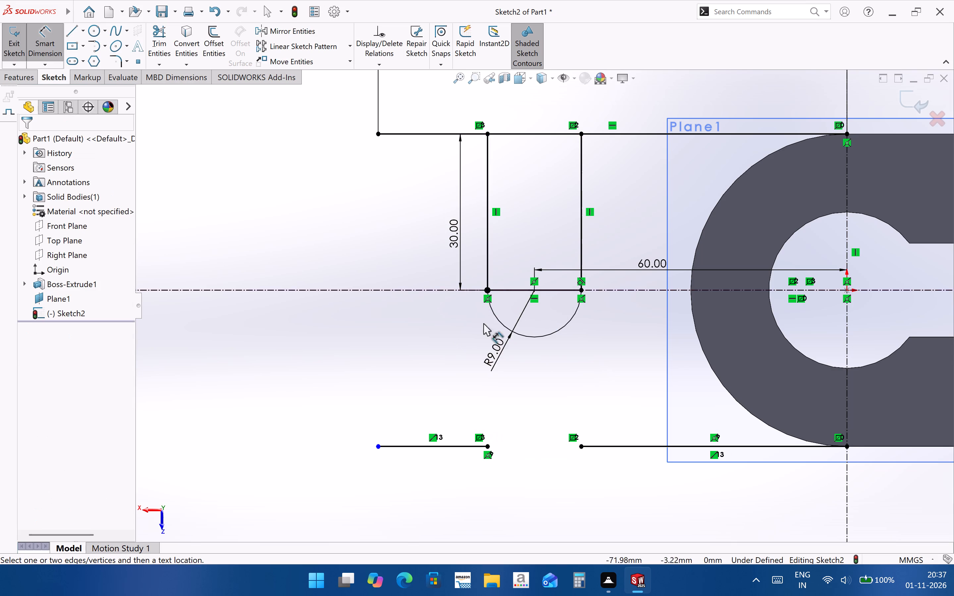
{"action": "scroll", "coordinate": [541, 343], "scroll_direction": "up", "scroll_amount": 2}
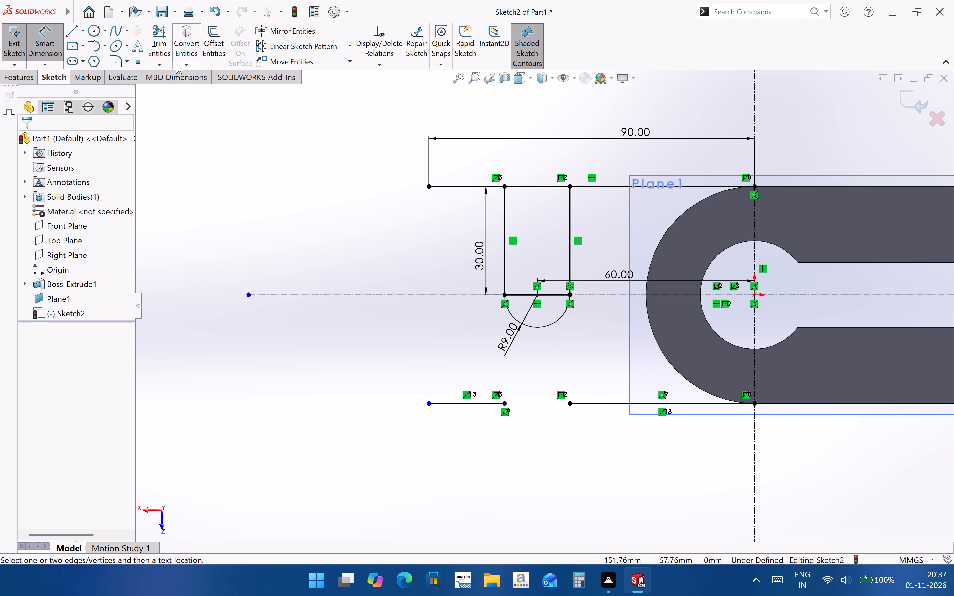
Extend the lower horizontal line's body-side segment across the gap below the slot to meet the outer segment.
{"action": "left_click", "coordinate": [160, 64]}
{"action": "left_click", "coordinate": [171, 87]}
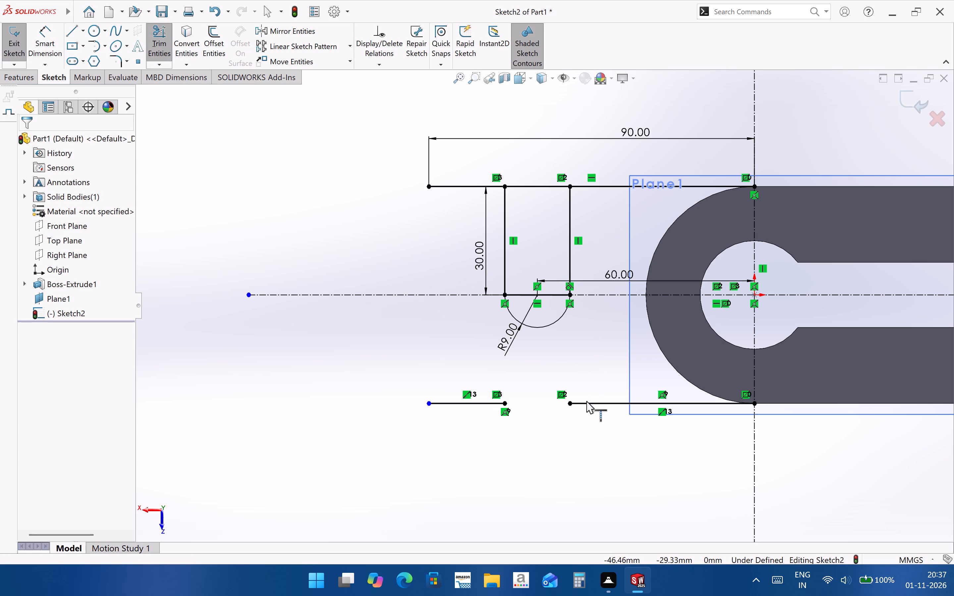
{"action": "left_click", "coordinate": [583, 403]}
{"action": "left_click", "coordinate": [535, 468]}
{"action": "scroll", "coordinate": [510, 407], "scroll_direction": "down", "scroll_amount": 3}
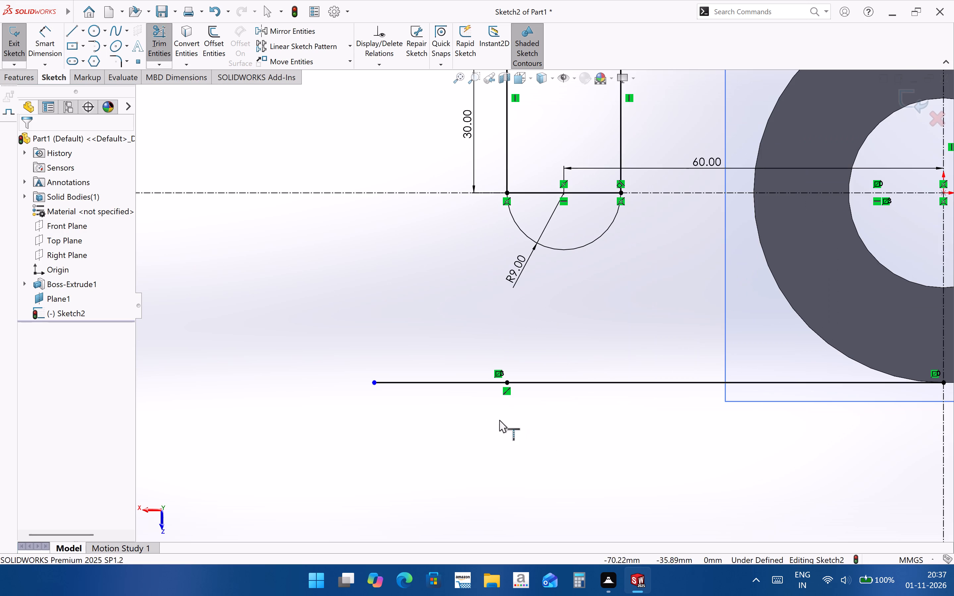
{"action": "scroll", "coordinate": [505, 417], "scroll_direction": "up", "scroll_amount": 4}
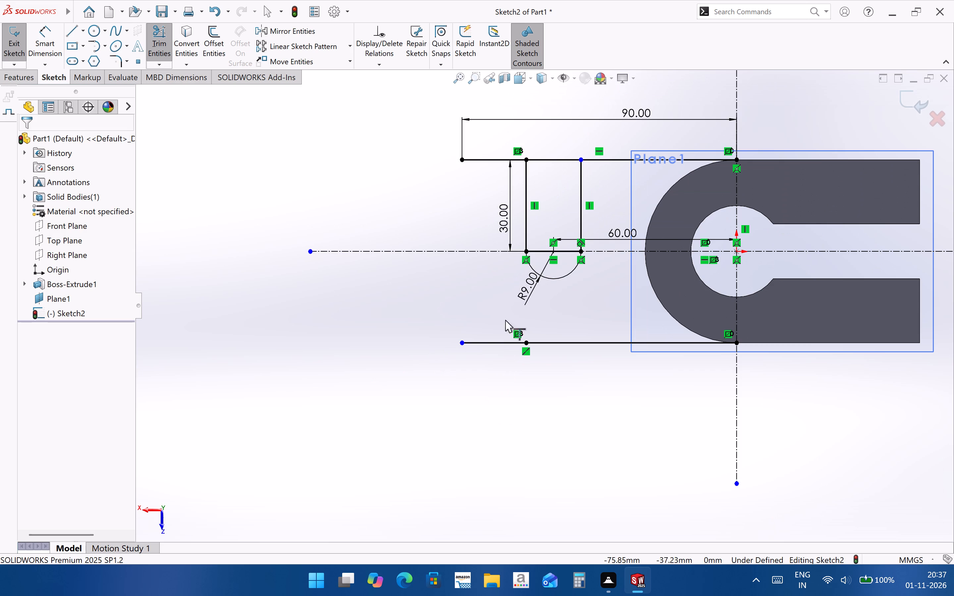
Trim away the upper horizontal line between the slot's two vertical sides to open the slot's top.
{"action": "left_click", "coordinate": [163, 65]}
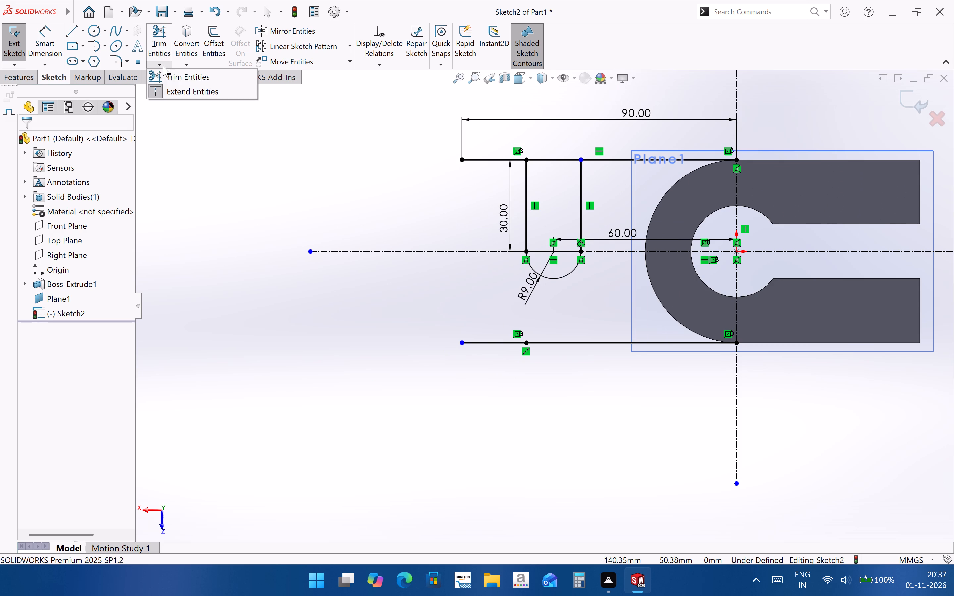
{"action": "left_click", "coordinate": [173, 77]}
{"action": "left_click_drag", "start_coordinate": [552, 164], "coordinate": [555, 153]}
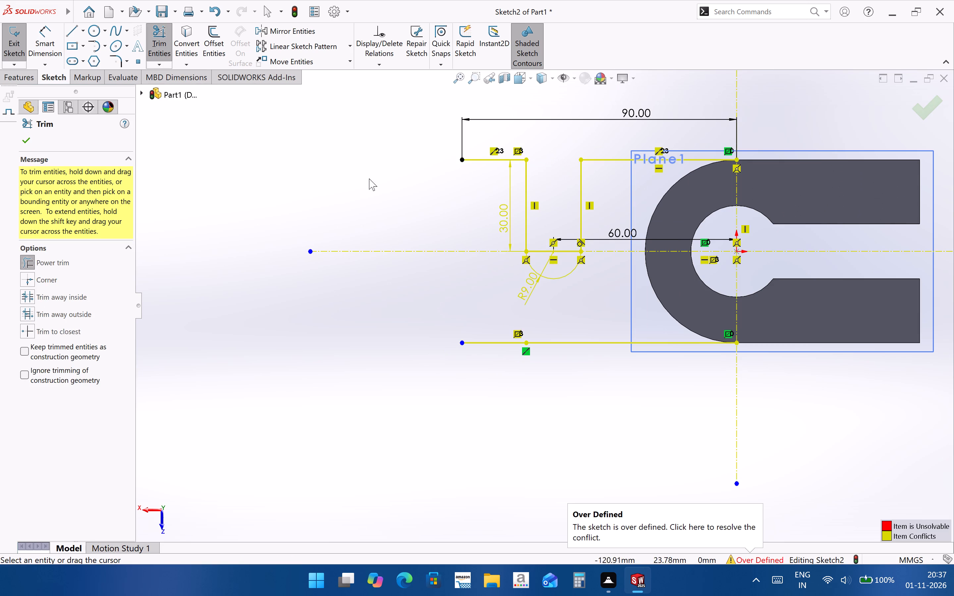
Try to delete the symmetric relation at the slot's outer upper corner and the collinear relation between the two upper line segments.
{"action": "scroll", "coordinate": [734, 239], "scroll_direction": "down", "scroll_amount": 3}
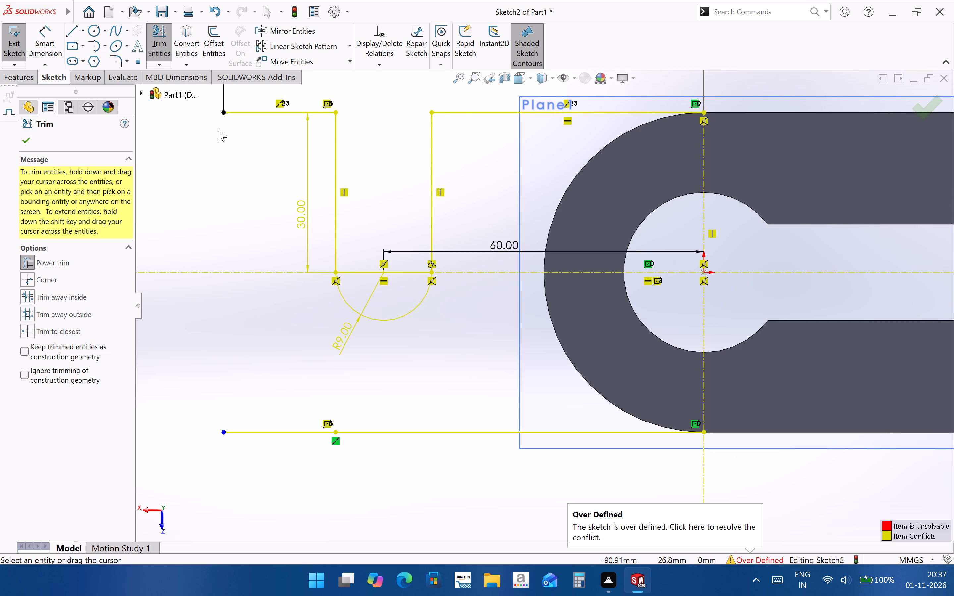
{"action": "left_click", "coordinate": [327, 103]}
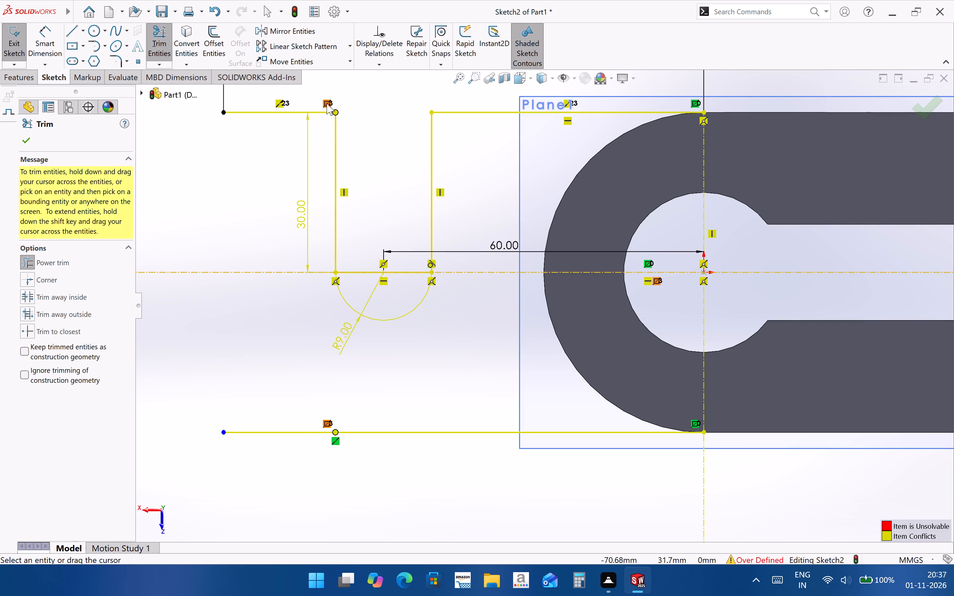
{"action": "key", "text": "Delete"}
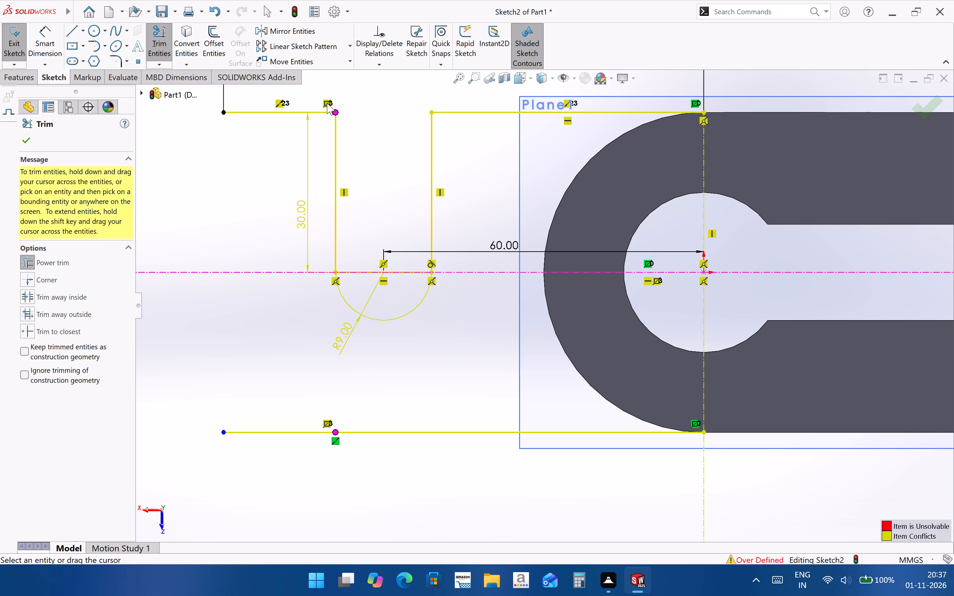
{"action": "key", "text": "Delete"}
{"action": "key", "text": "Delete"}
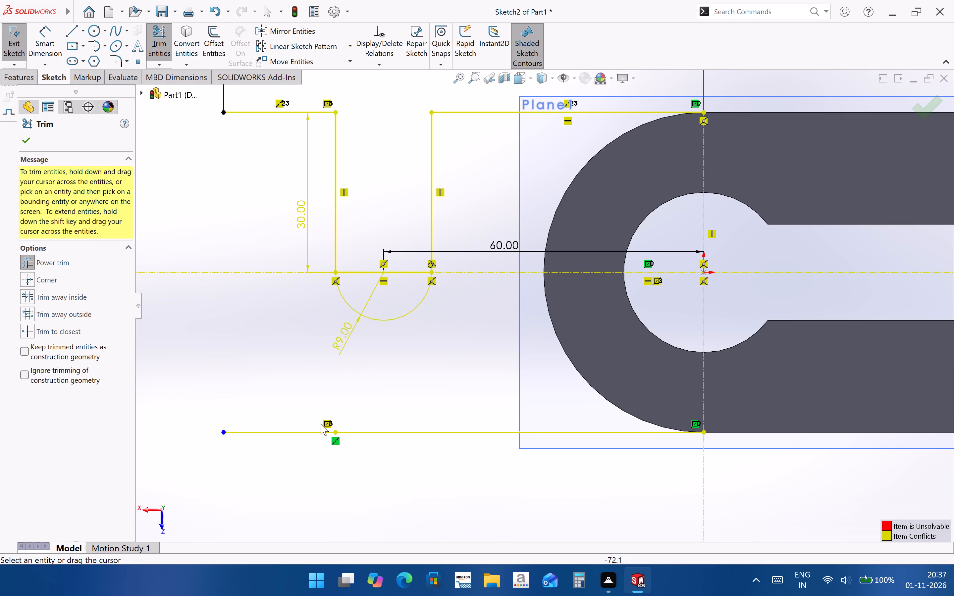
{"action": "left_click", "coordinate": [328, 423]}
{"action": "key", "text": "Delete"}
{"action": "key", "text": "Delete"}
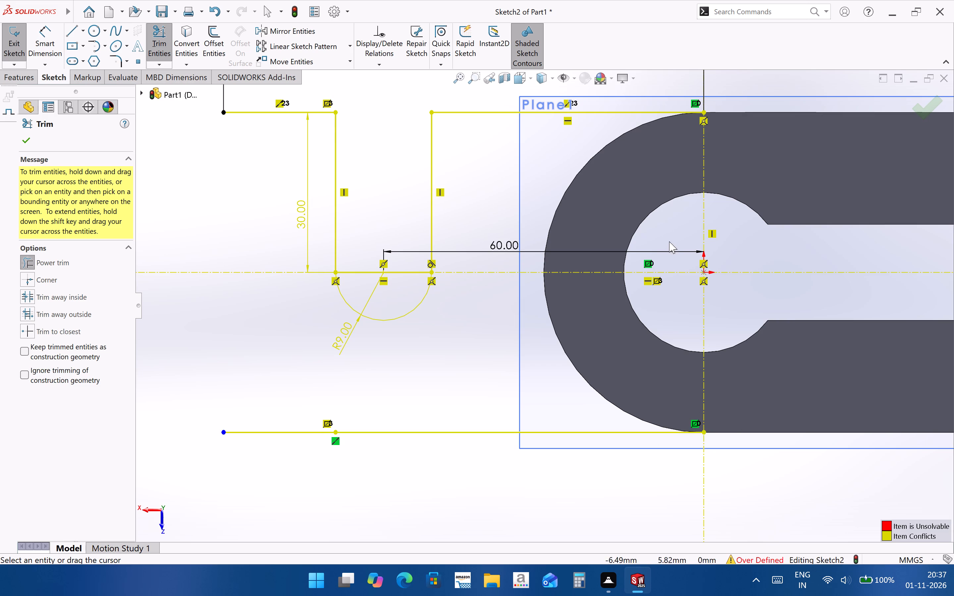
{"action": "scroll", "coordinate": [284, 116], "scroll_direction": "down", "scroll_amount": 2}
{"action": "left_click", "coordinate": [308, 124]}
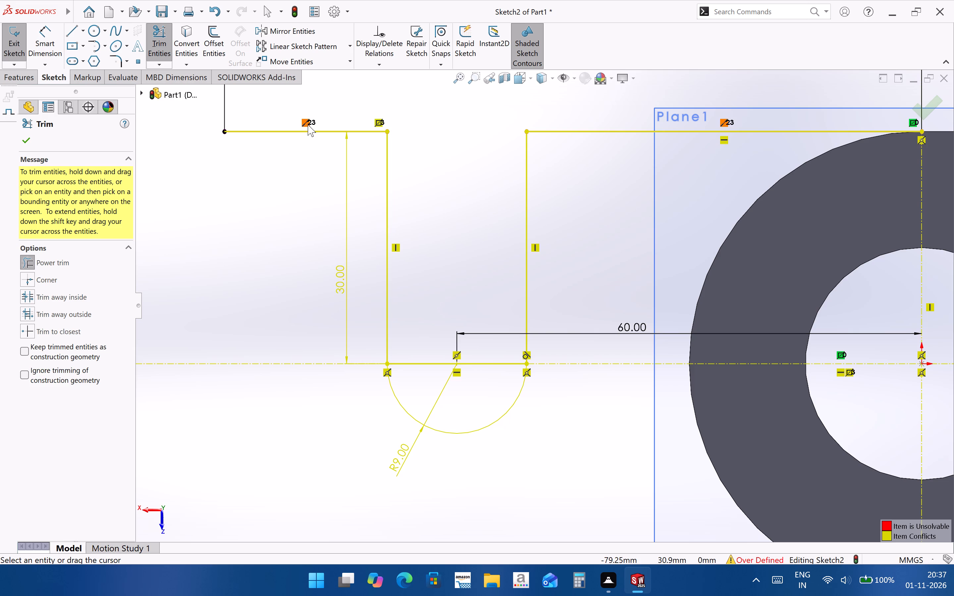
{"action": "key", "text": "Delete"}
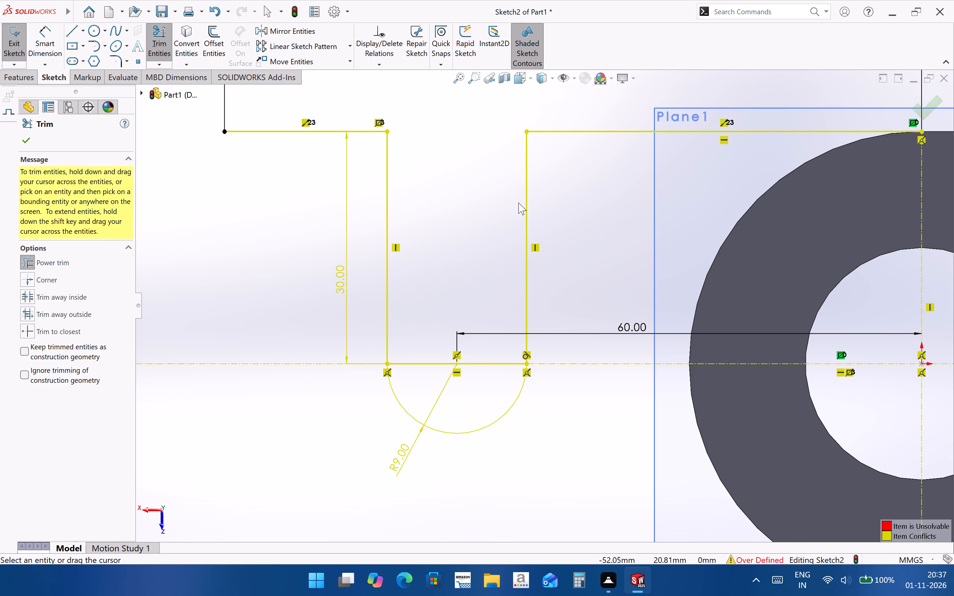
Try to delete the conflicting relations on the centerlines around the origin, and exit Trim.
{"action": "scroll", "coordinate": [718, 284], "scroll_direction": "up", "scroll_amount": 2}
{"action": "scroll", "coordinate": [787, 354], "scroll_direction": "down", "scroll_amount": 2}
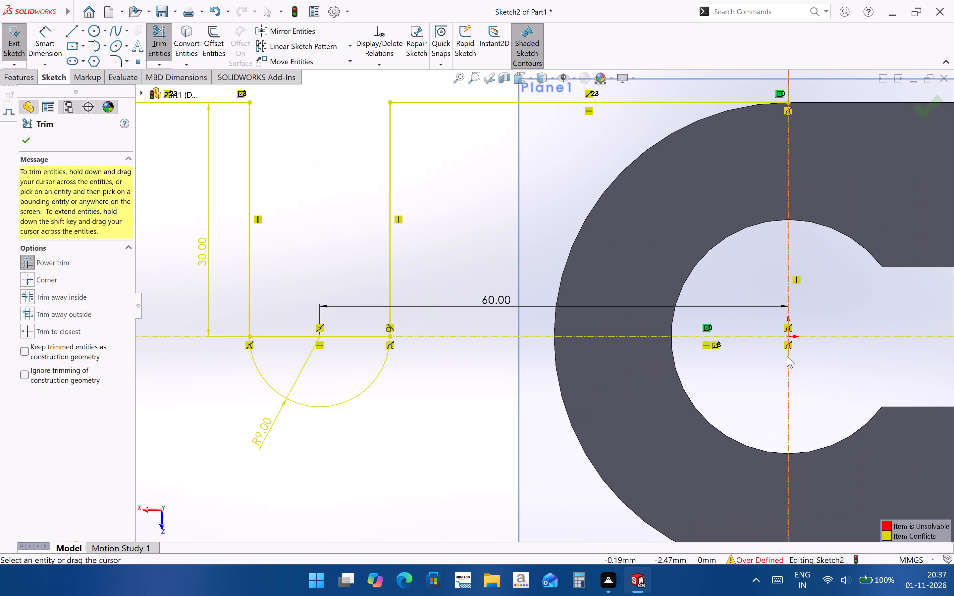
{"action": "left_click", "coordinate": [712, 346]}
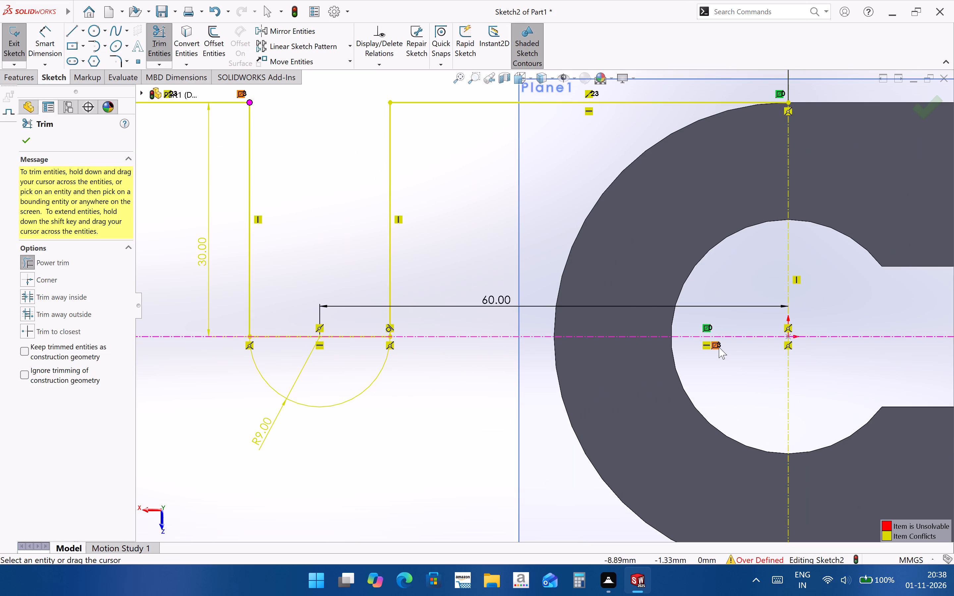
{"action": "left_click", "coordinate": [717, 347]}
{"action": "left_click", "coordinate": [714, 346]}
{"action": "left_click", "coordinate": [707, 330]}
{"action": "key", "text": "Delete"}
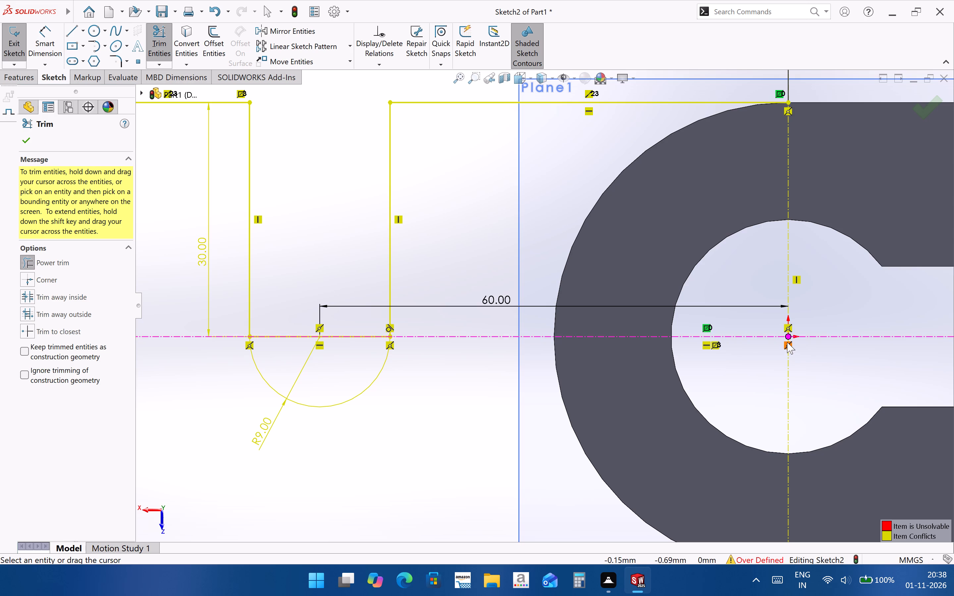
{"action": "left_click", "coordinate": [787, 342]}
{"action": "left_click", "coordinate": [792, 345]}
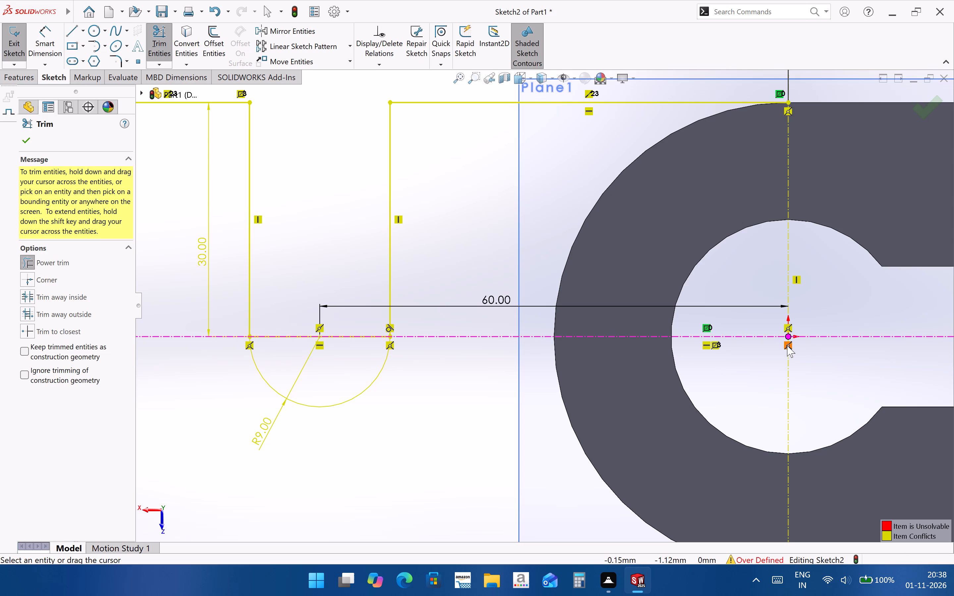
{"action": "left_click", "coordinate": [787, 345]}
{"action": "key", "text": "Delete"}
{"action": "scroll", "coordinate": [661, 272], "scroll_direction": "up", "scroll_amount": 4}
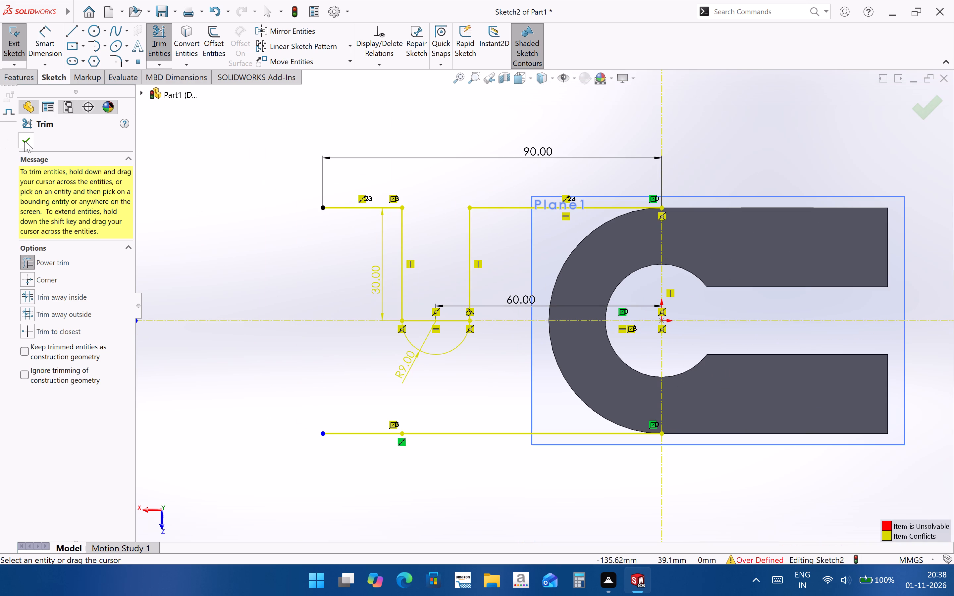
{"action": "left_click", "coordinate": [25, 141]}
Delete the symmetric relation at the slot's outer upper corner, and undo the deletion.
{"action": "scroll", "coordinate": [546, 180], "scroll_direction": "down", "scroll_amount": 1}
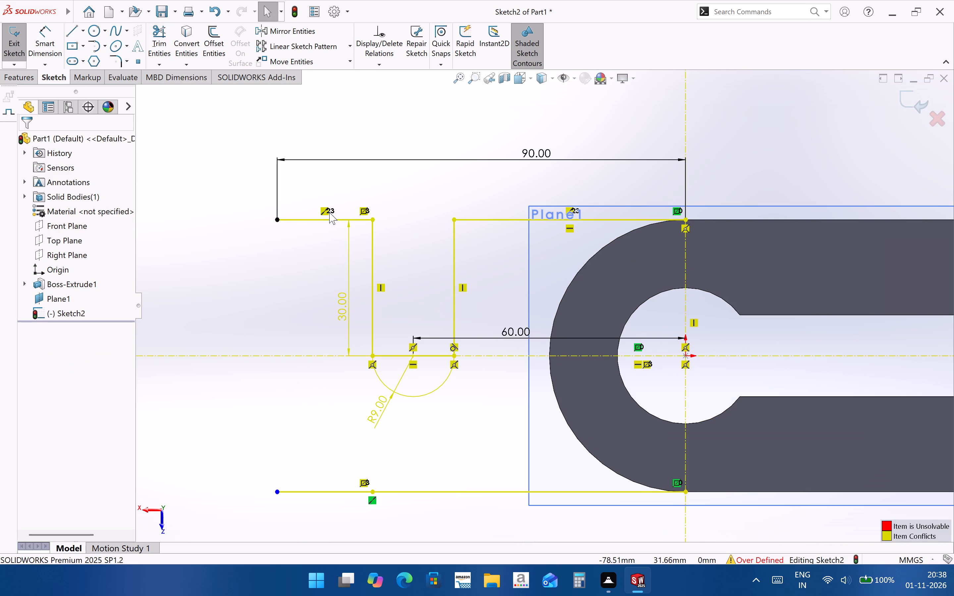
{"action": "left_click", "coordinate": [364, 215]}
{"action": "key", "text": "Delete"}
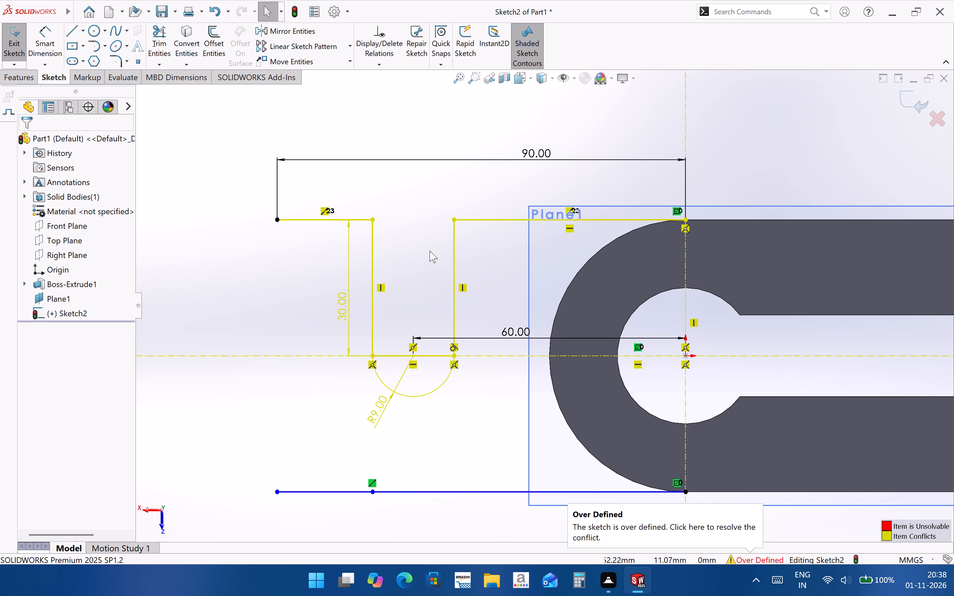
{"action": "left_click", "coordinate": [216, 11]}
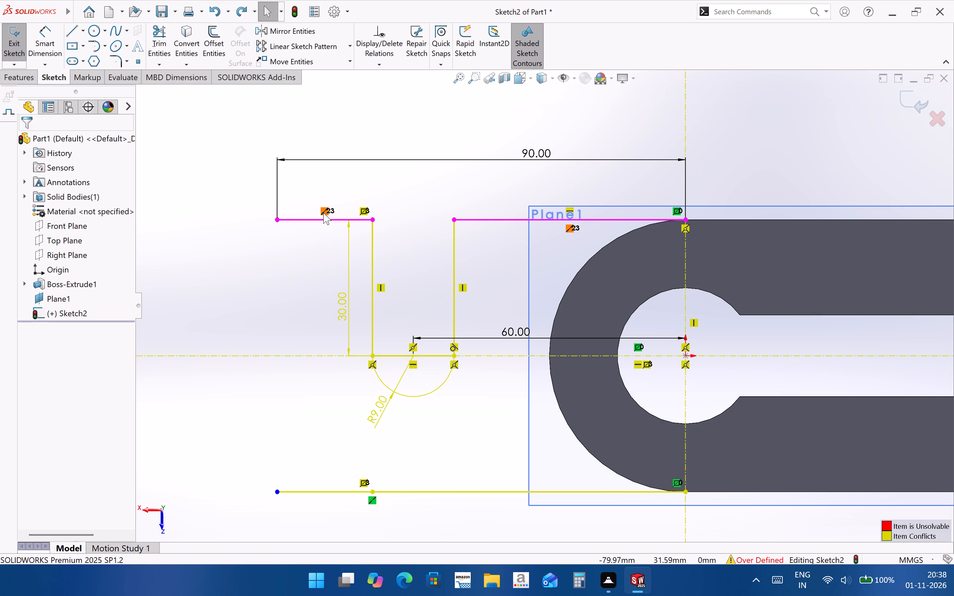
Delete the collinear relation between the two upper line segments on either side of the slot.
{"action": "left_click", "coordinate": [323, 213]}
{"action": "key", "text": "Delete"}
{"action": "scroll", "coordinate": [491, 270], "scroll_direction": "up", "scroll_amount": 1}
{"action": "scroll", "coordinate": [492, 309], "scroll_direction": "down", "scroll_amount": 2}
{"action": "scroll", "coordinate": [493, 310], "scroll_direction": "up", "scroll_amount": 2}
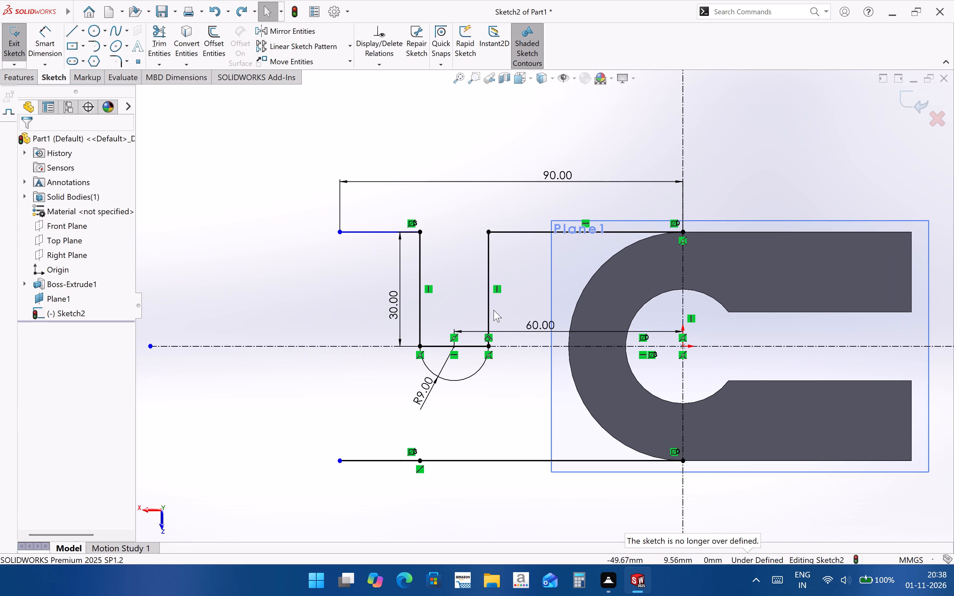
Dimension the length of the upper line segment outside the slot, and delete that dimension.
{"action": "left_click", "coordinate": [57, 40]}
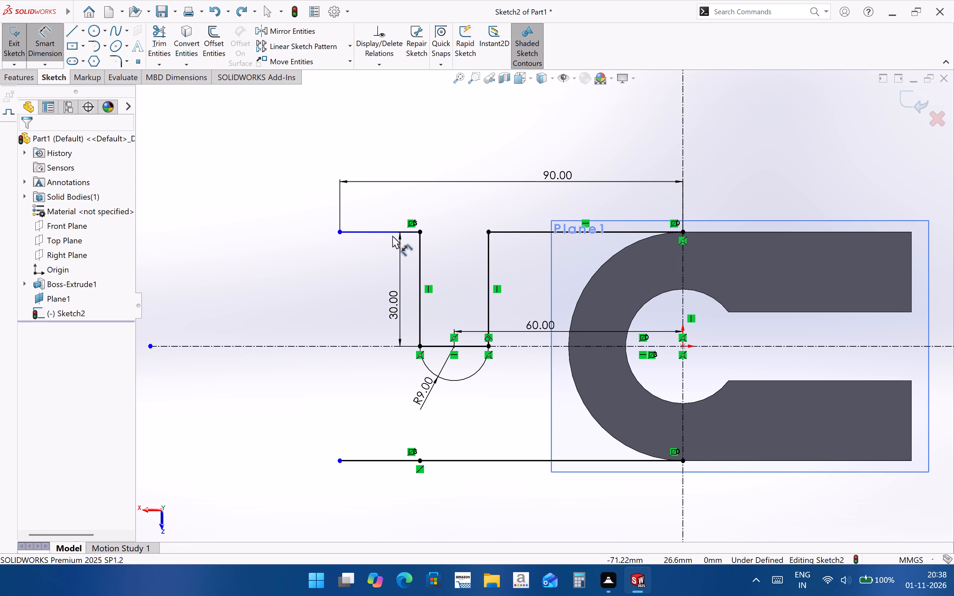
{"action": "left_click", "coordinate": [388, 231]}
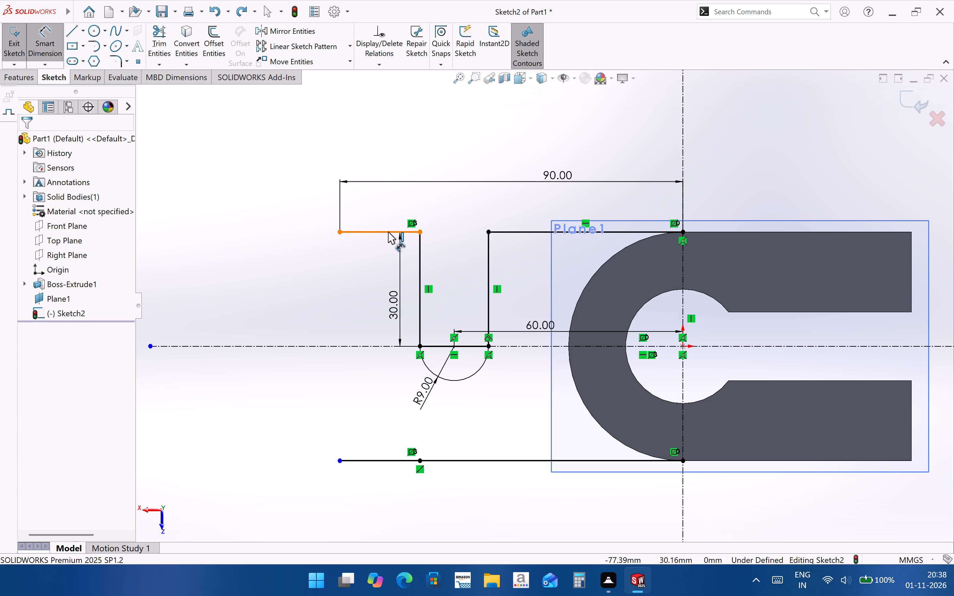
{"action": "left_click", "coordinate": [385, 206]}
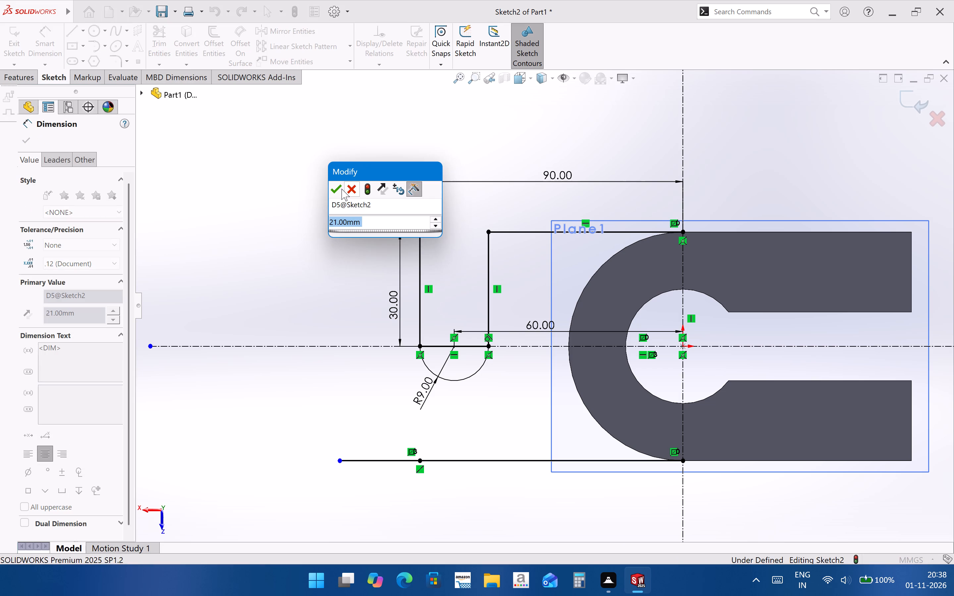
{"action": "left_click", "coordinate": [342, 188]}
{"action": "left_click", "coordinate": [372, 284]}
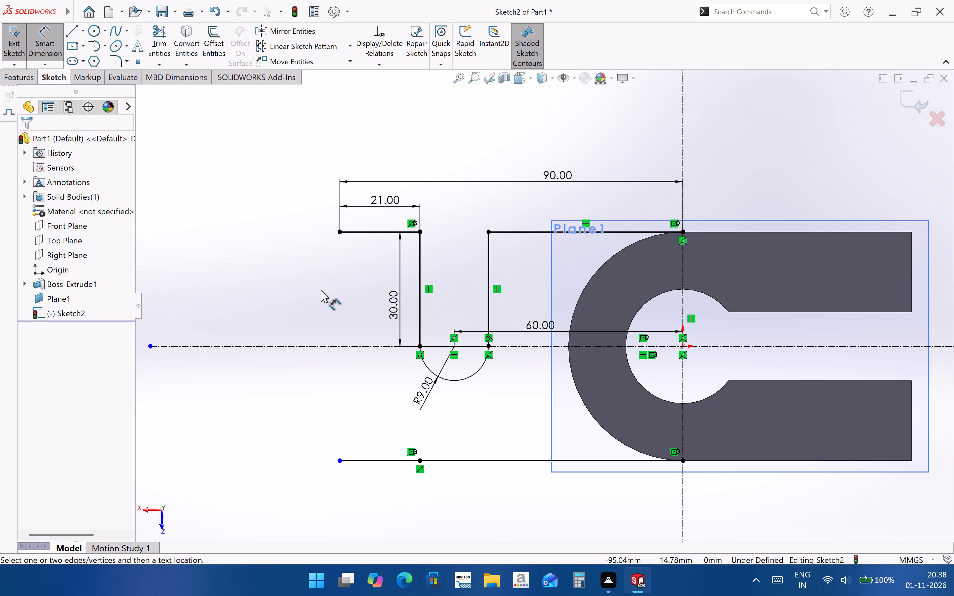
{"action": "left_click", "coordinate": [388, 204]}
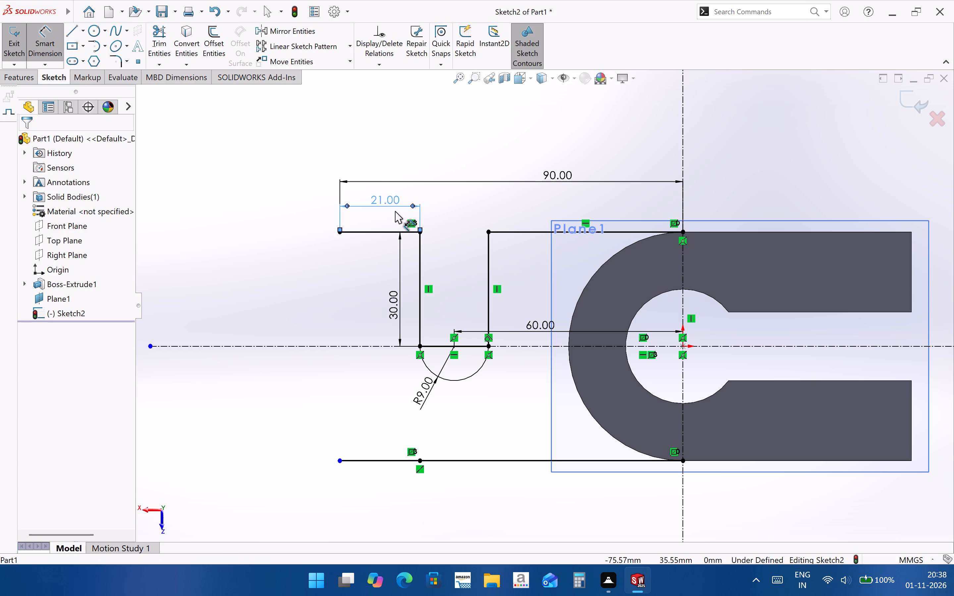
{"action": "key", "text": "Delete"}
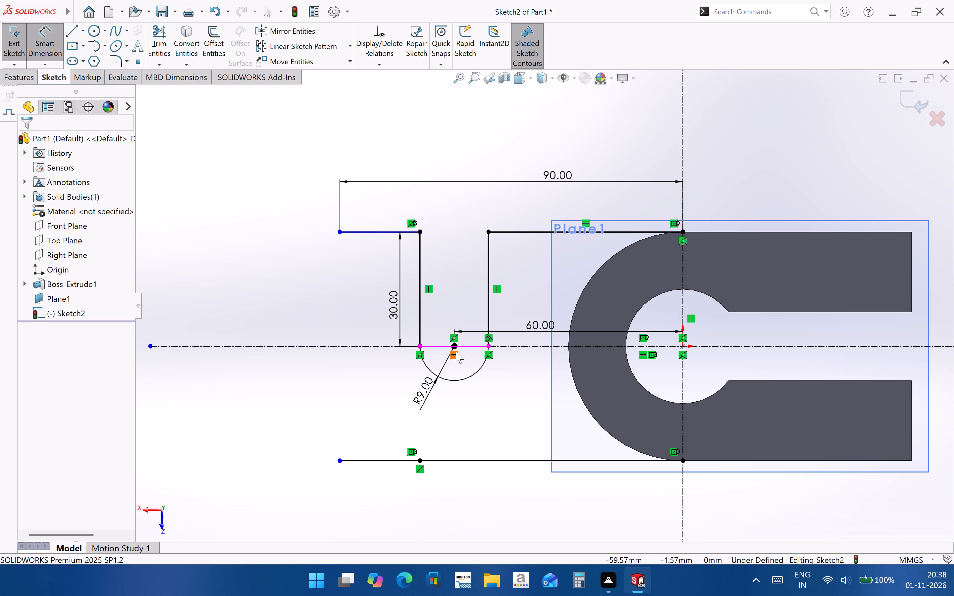
Dimension the horizontal distance from the slot arc's centre to the upper line's outer endpoint.
{"action": "left_click", "coordinate": [455, 348]}
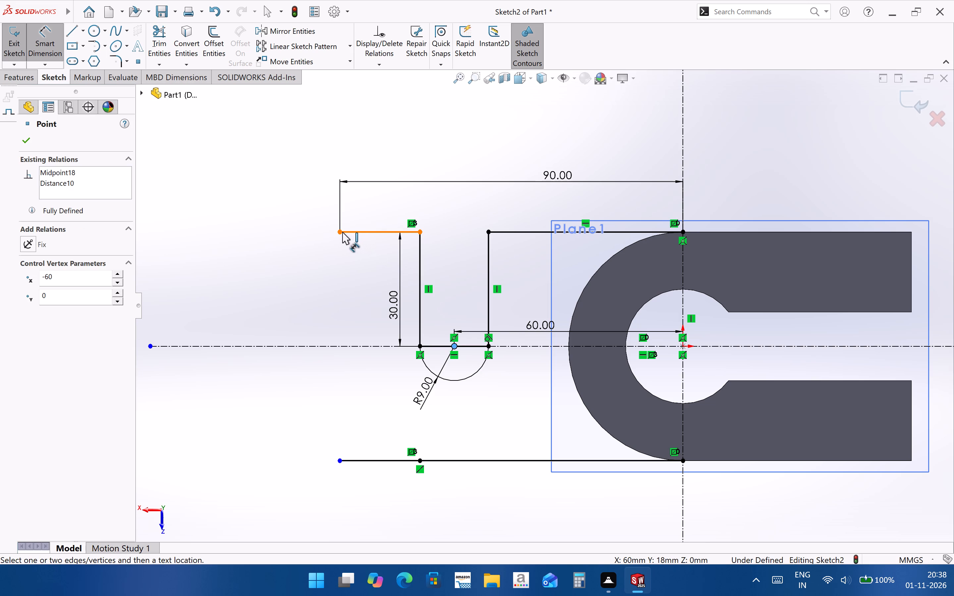
{"action": "left_click", "coordinate": [339, 232]}
{"action": "left_click", "coordinate": [389, 206]}
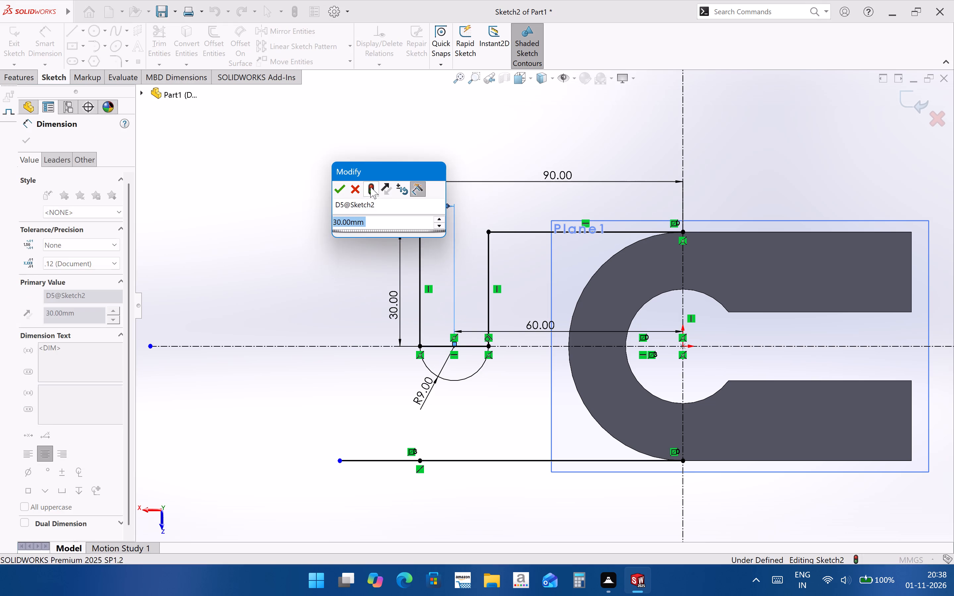
{"action": "left_click", "coordinate": [344, 194]}
{"action": "left_click", "coordinate": [314, 308]}
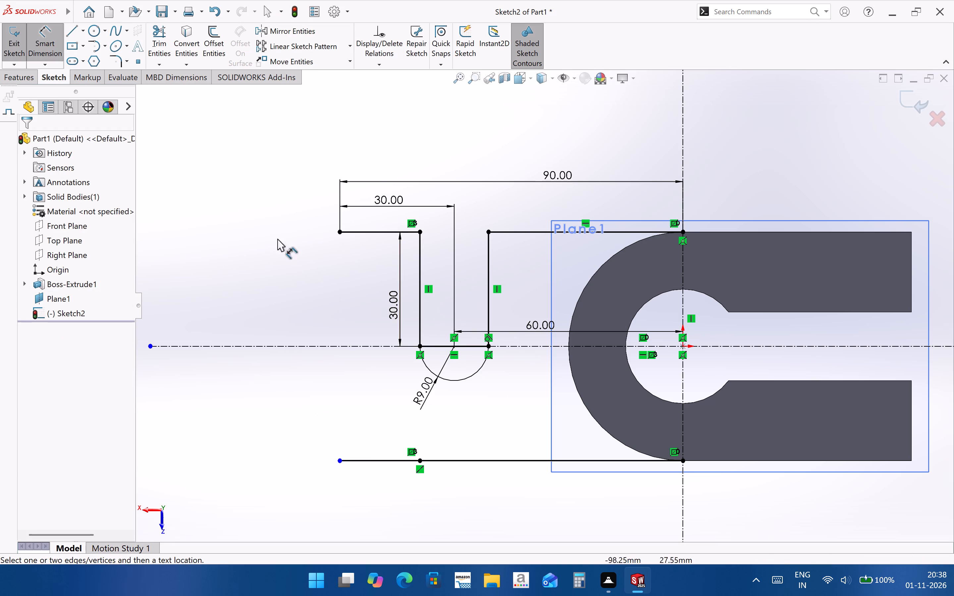
{"action": "scroll", "coordinate": [444, 372], "scroll_direction": "down", "scroll_amount": 1}
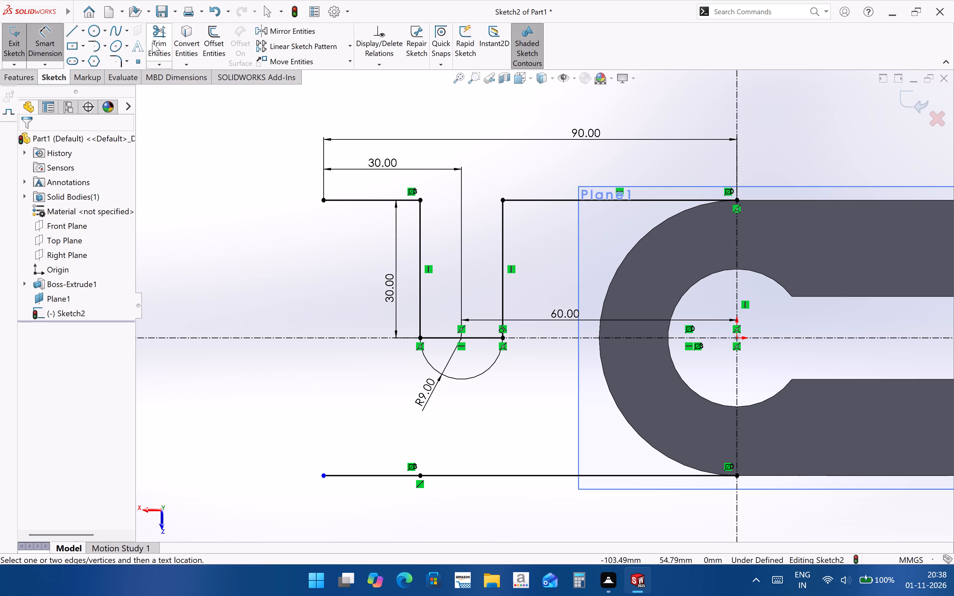
Trim away the horizontal line segment closing the slot between the two ends of its arc.
{"action": "left_click", "coordinate": [157, 35]}
{"action": "left_click_drag", "start_coordinate": [438, 328], "coordinate": [440, 342]}
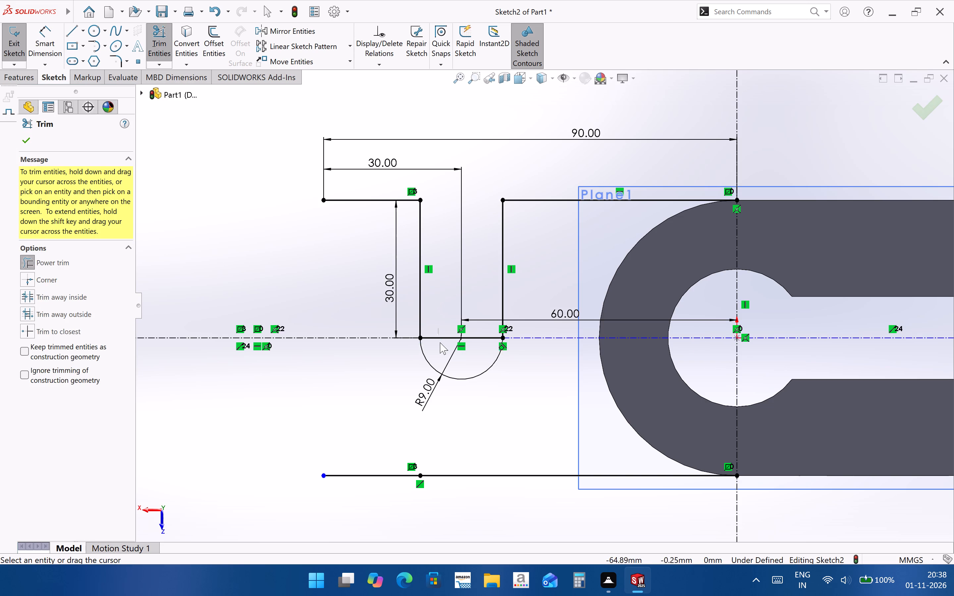
{"action": "left_click_drag", "start_coordinate": [440, 342], "coordinate": [441, 344]}
{"action": "scroll", "coordinate": [470, 380], "scroll_direction": "up", "scroll_amount": 2}
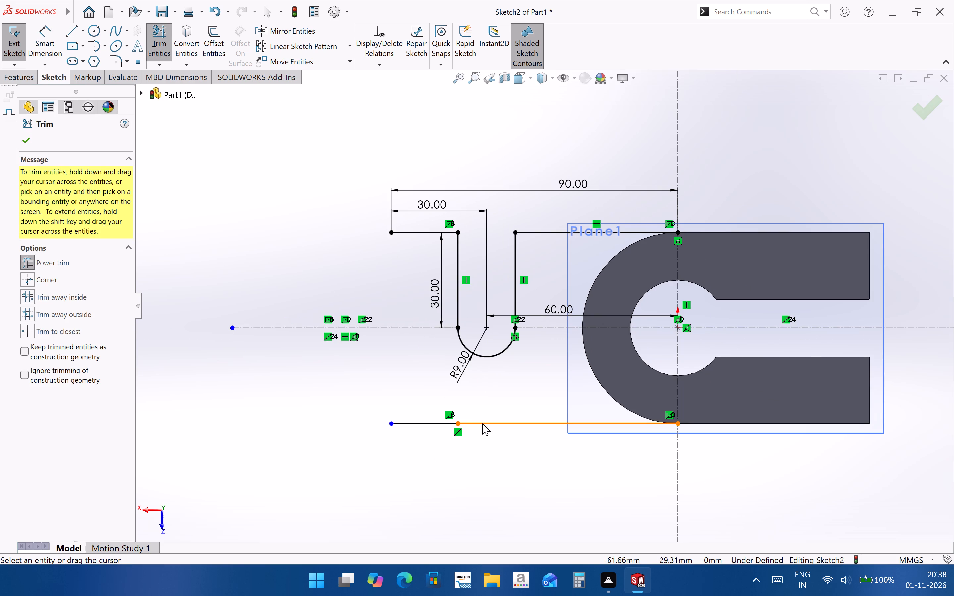
{"action": "scroll", "coordinate": [463, 327], "scroll_direction": "down", "scroll_amount": 2}
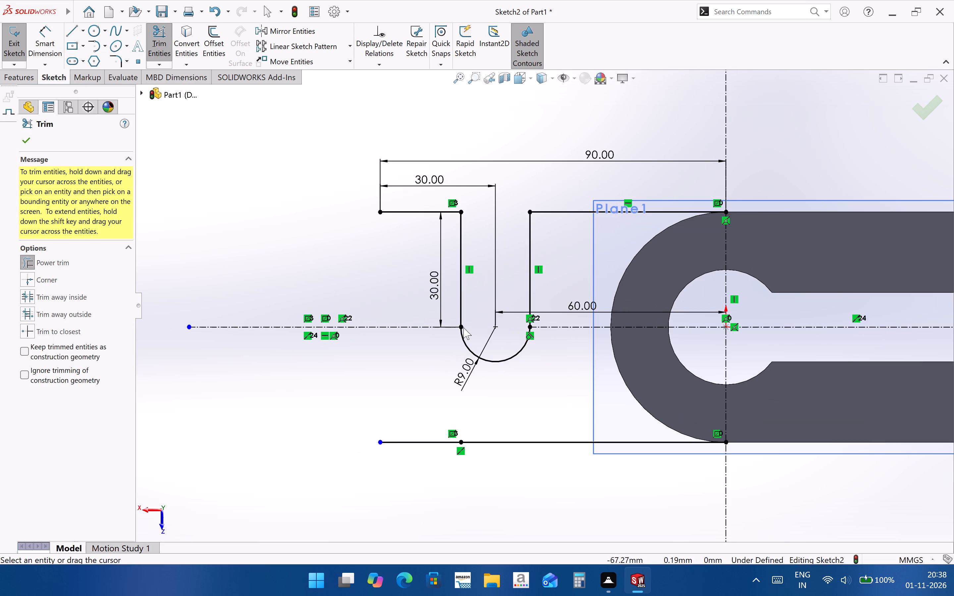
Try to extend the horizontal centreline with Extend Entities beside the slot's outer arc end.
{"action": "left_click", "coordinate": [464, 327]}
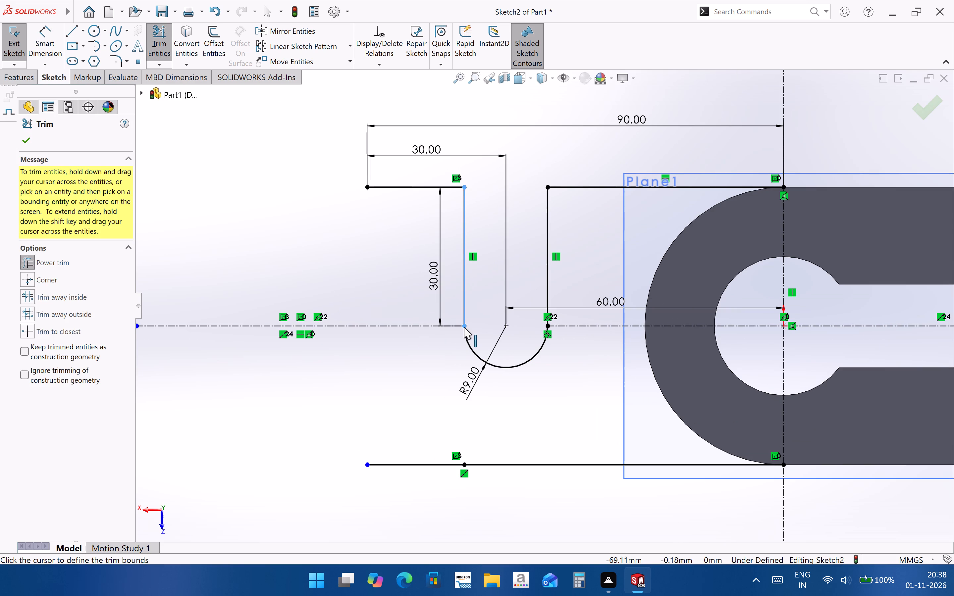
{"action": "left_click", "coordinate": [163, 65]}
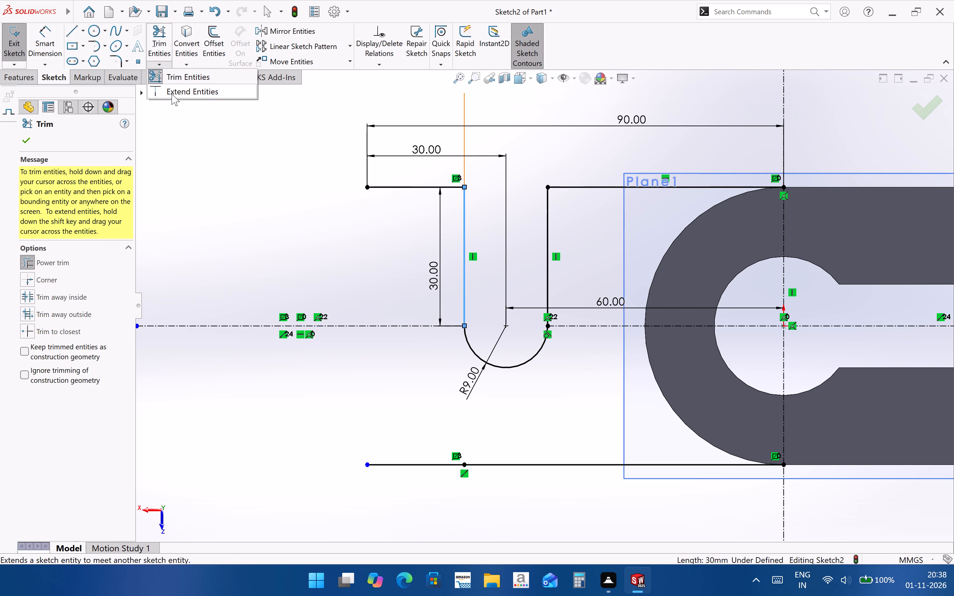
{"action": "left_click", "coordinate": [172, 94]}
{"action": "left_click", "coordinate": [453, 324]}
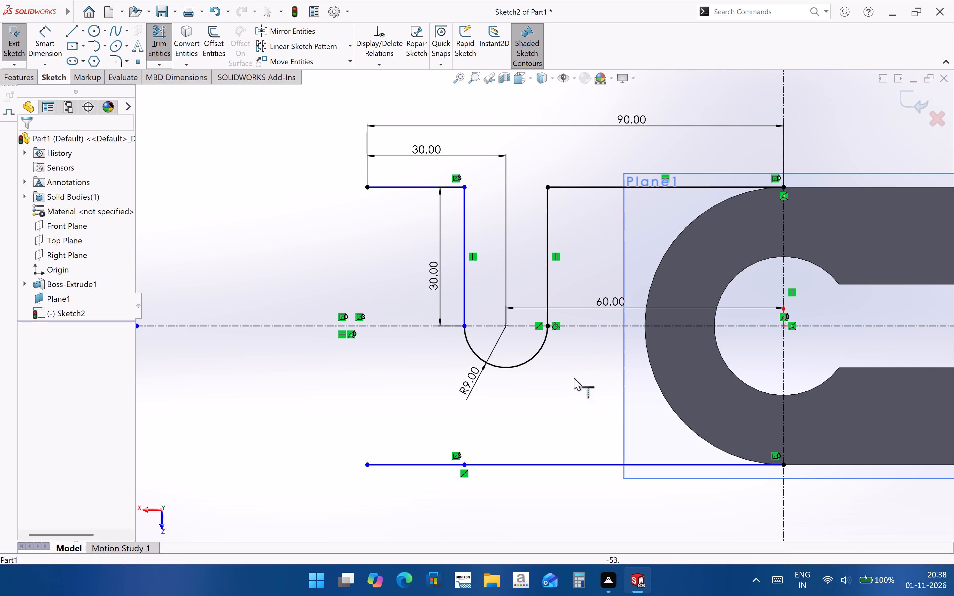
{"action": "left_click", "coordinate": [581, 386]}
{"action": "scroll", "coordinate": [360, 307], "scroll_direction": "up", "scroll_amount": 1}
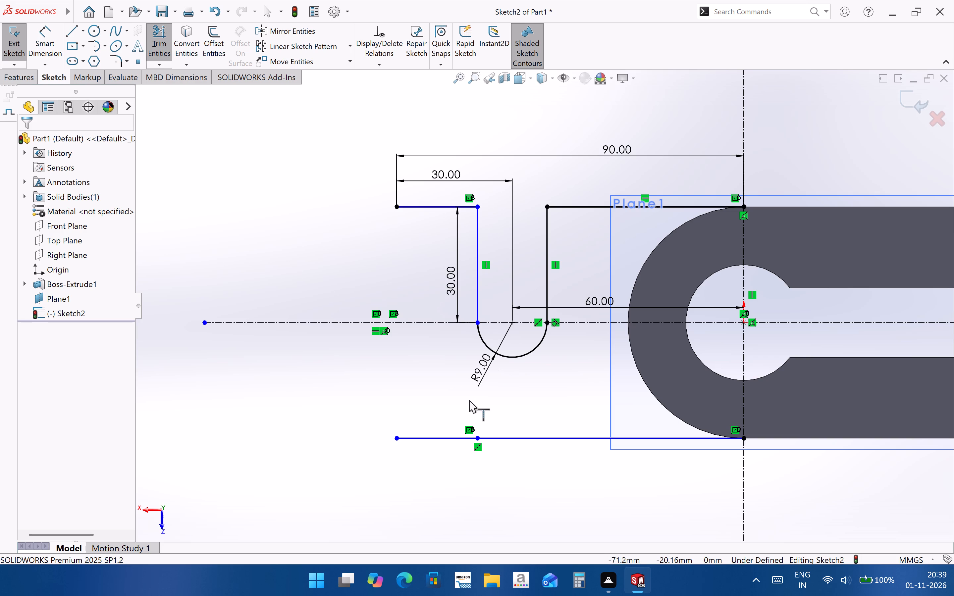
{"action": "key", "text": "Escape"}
Delete both lower horizontal line segments of the arm sketch.
{"action": "left_click", "coordinate": [511, 439]}
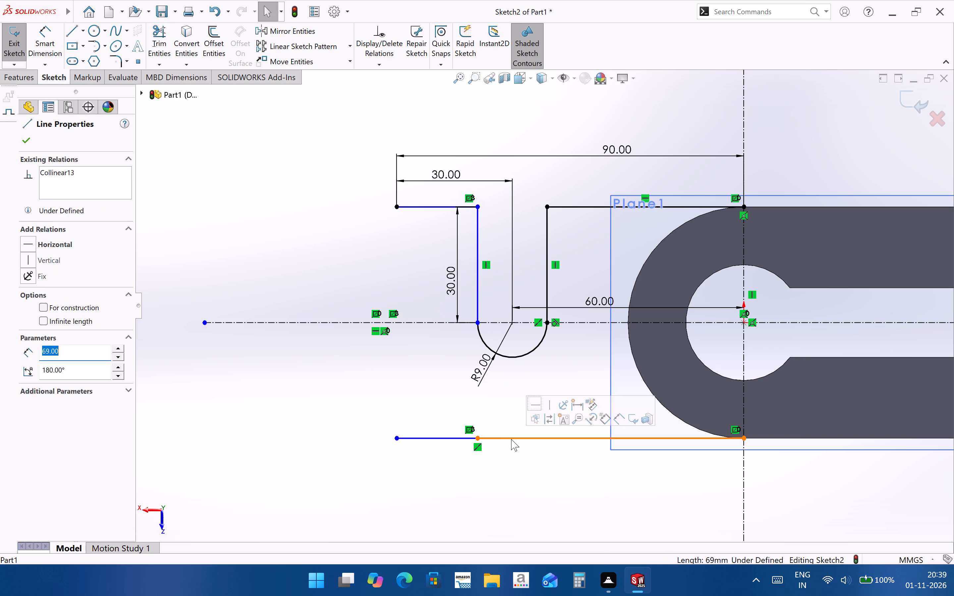
{"action": "key", "text": "Delete"}
{"action": "left_click", "coordinate": [460, 437]}
{"action": "key", "text": "Delete"}
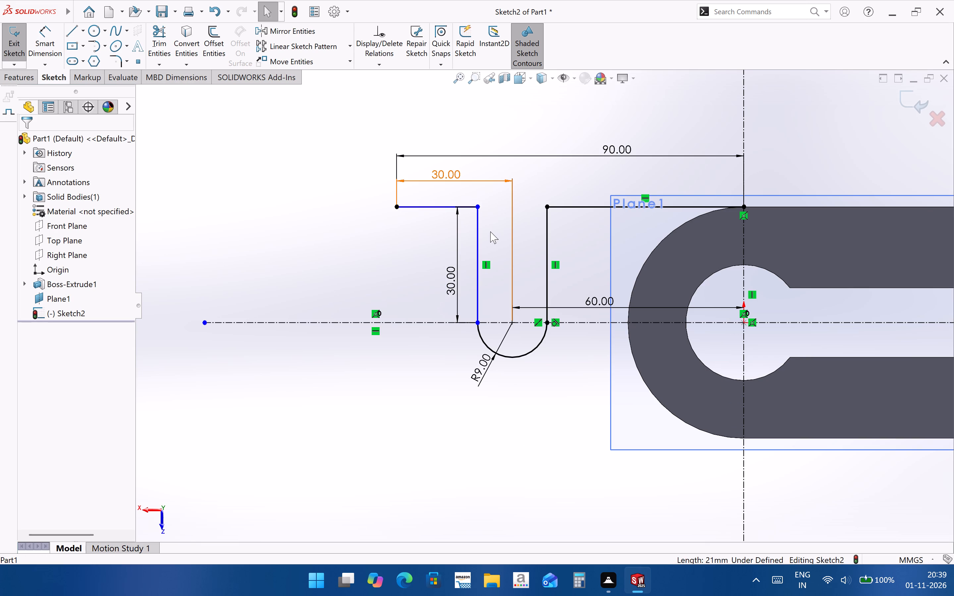
Sketch a lower line about 90 mm long outward from the lower end of the body's arc and make it horizontal.
{"action": "left_click", "coordinate": [67, 34]}
{"action": "left_click", "coordinate": [743, 440]}
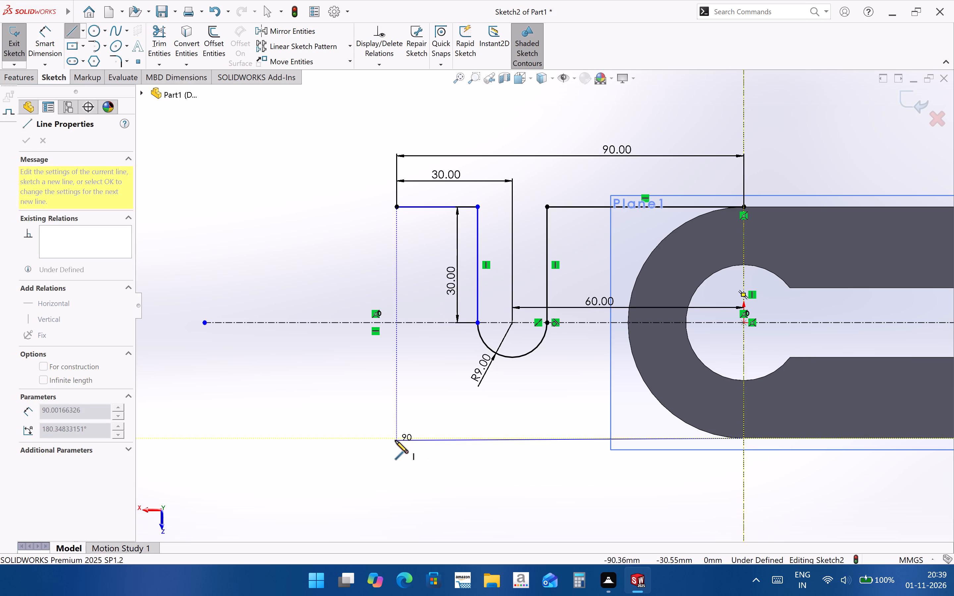
{"action": "left_click", "coordinate": [395, 440]}
{"action": "key", "text": "Escape"}
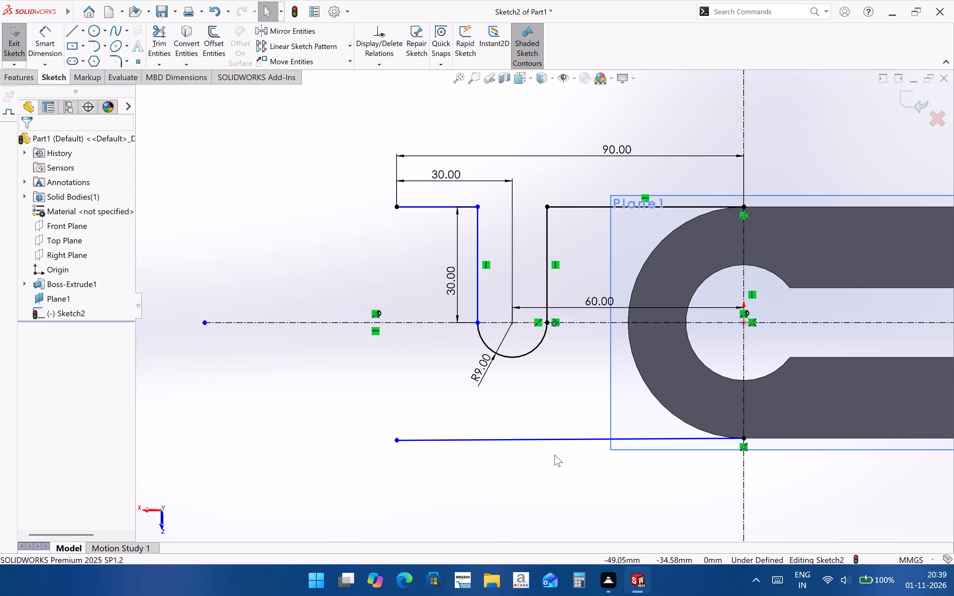
{"action": "left_click", "coordinate": [564, 441]}
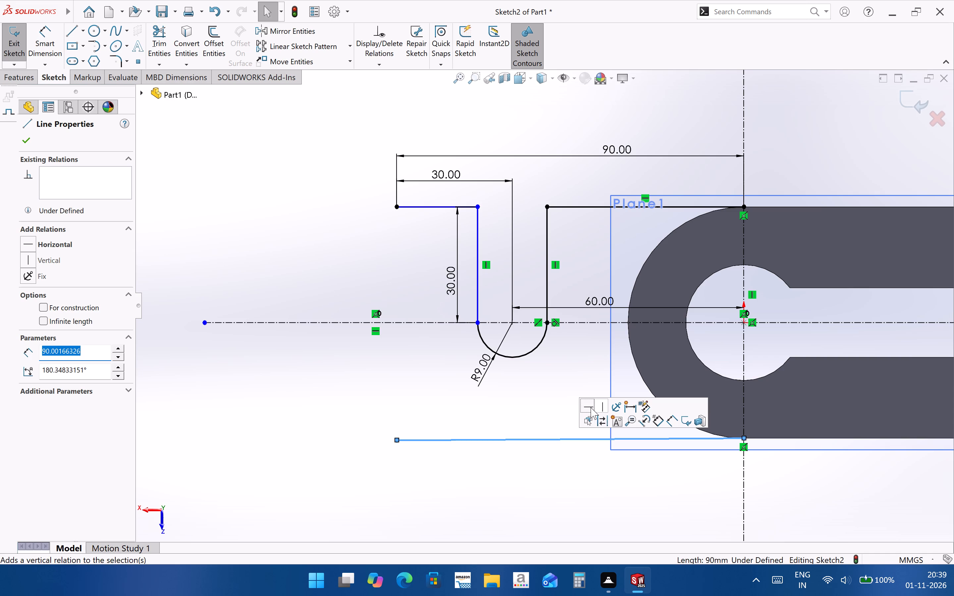
{"action": "left_click", "coordinate": [590, 407]}
{"action": "left_click", "coordinate": [50, 32]}
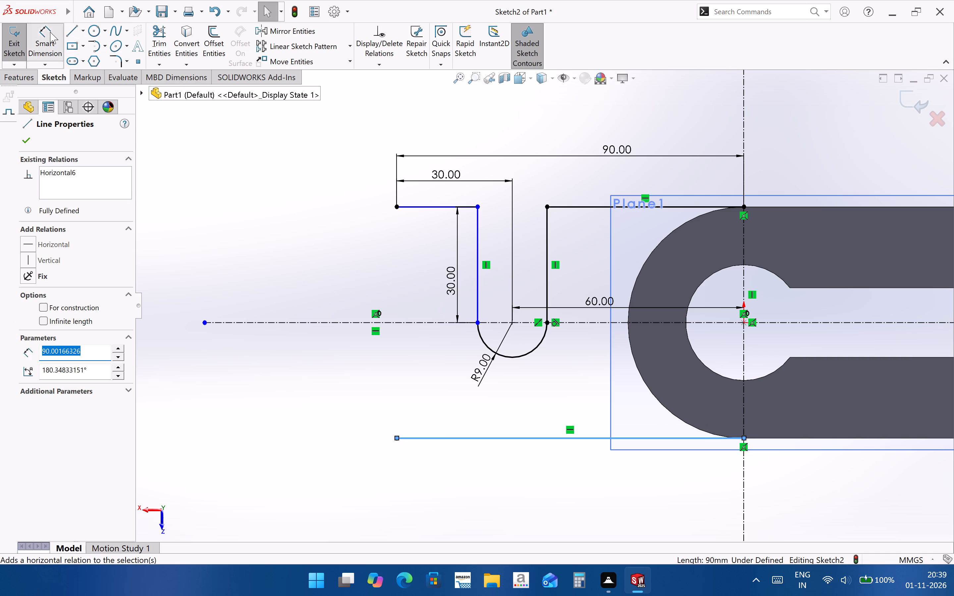
{"action": "key", "text": "Escape"}
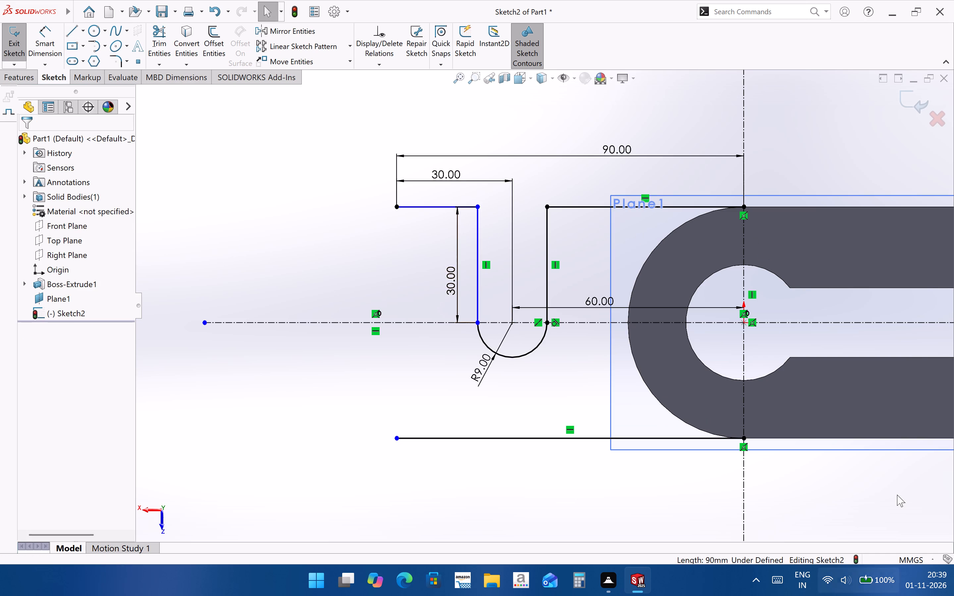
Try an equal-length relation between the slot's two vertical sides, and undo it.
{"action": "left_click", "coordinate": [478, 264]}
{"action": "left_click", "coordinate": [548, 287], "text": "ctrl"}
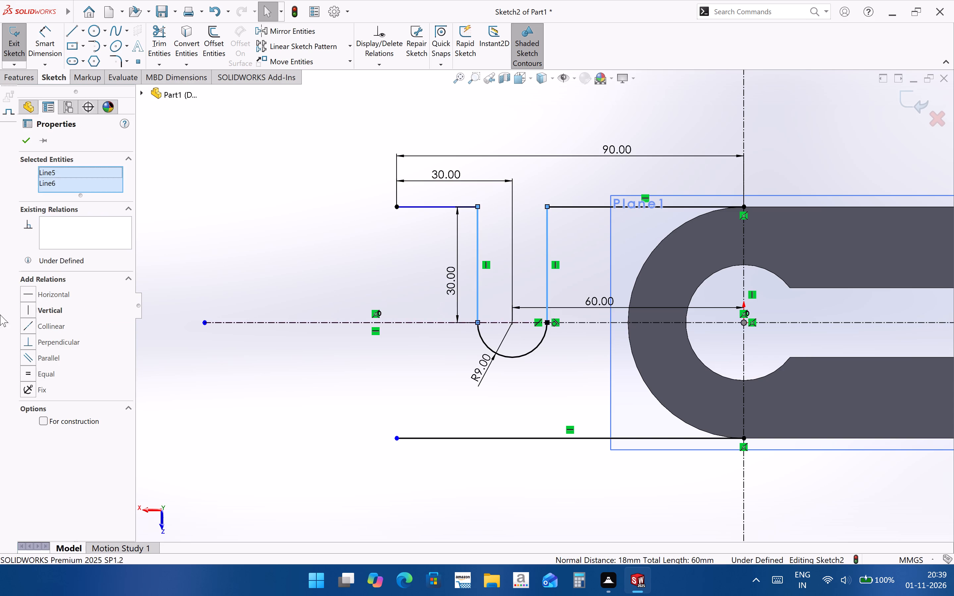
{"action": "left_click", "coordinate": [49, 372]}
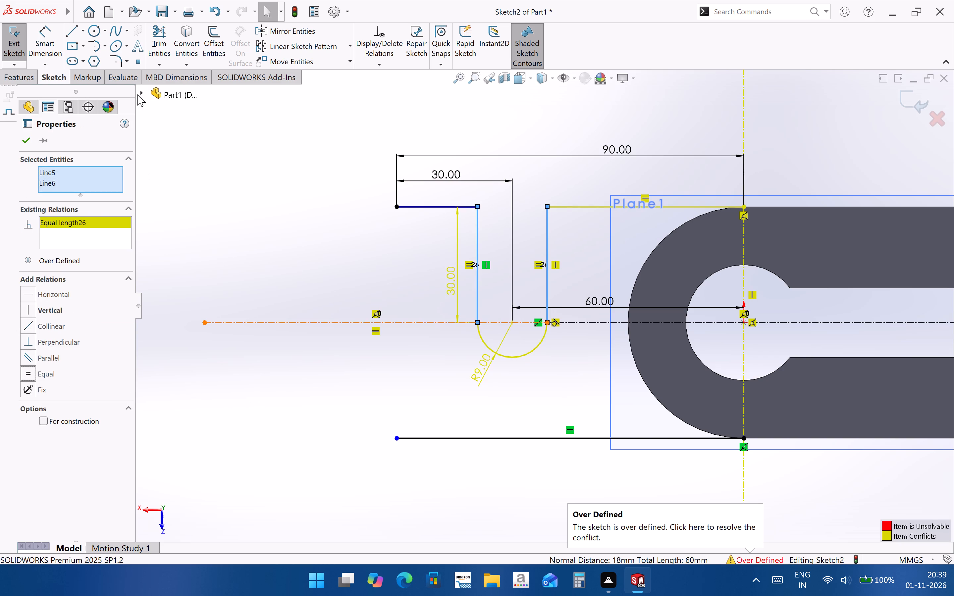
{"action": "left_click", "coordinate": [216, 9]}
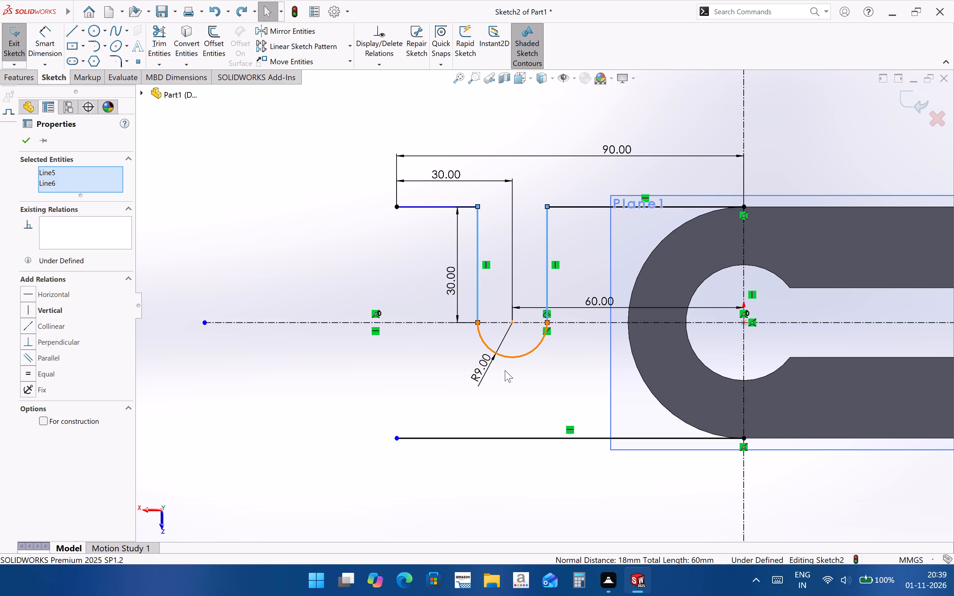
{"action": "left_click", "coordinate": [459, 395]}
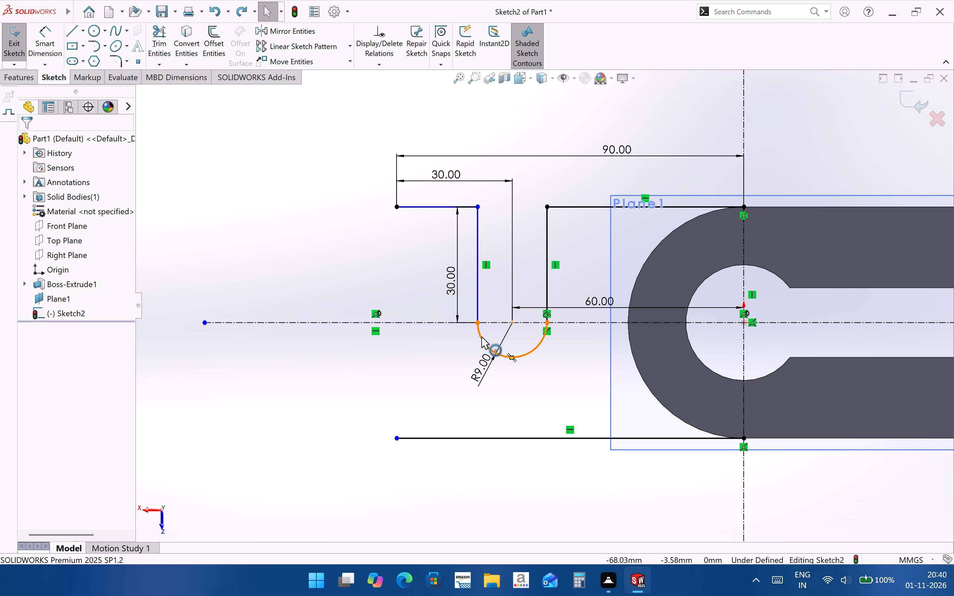
Dimension the slot's width from its outer upper corner to its inner vertical side.
{"action": "left_click", "coordinate": [54, 49]}
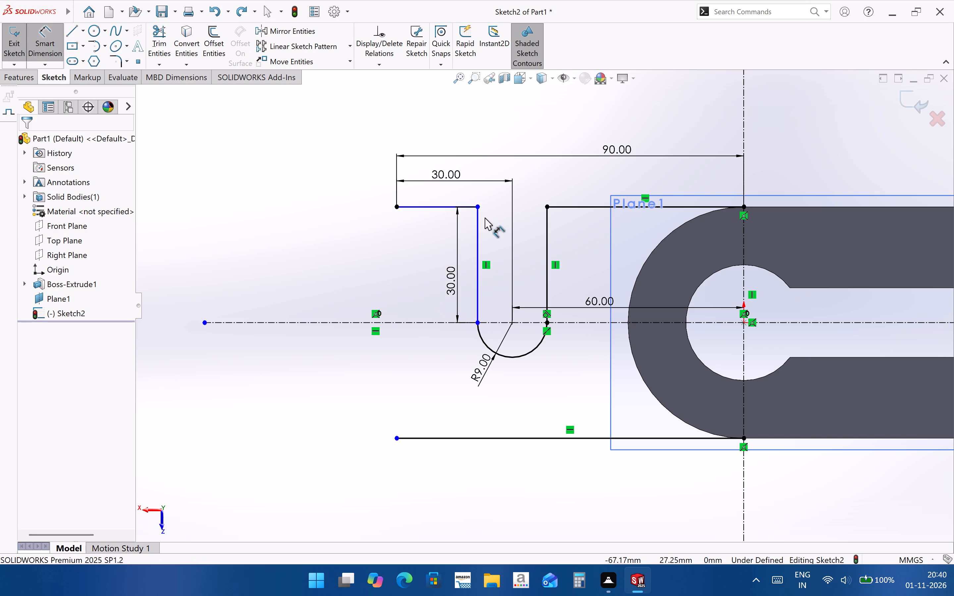
{"action": "left_click", "coordinate": [479, 208]}
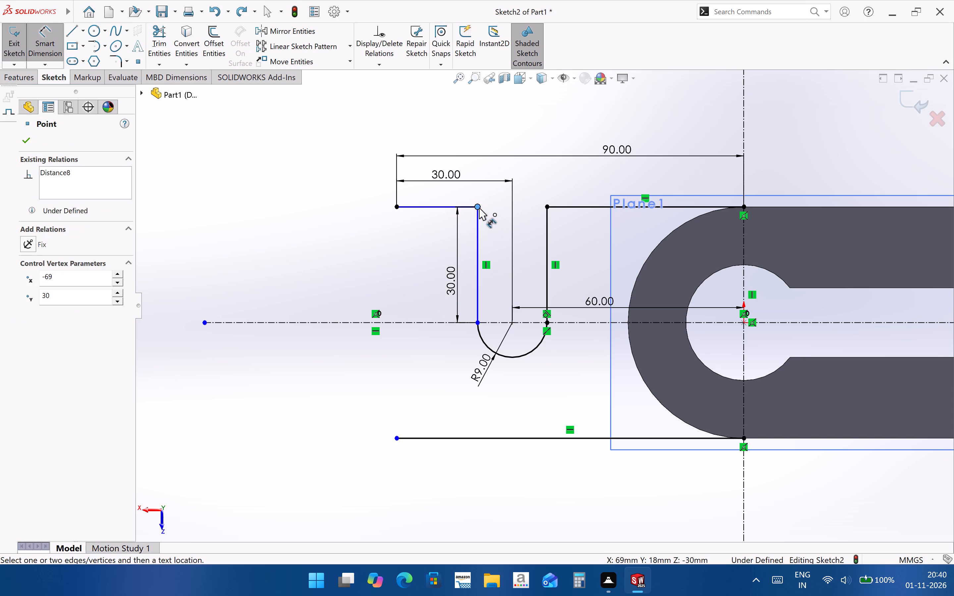
{"action": "left_click", "coordinate": [547, 209]}
{"action": "left_click", "coordinate": [525, 205]}
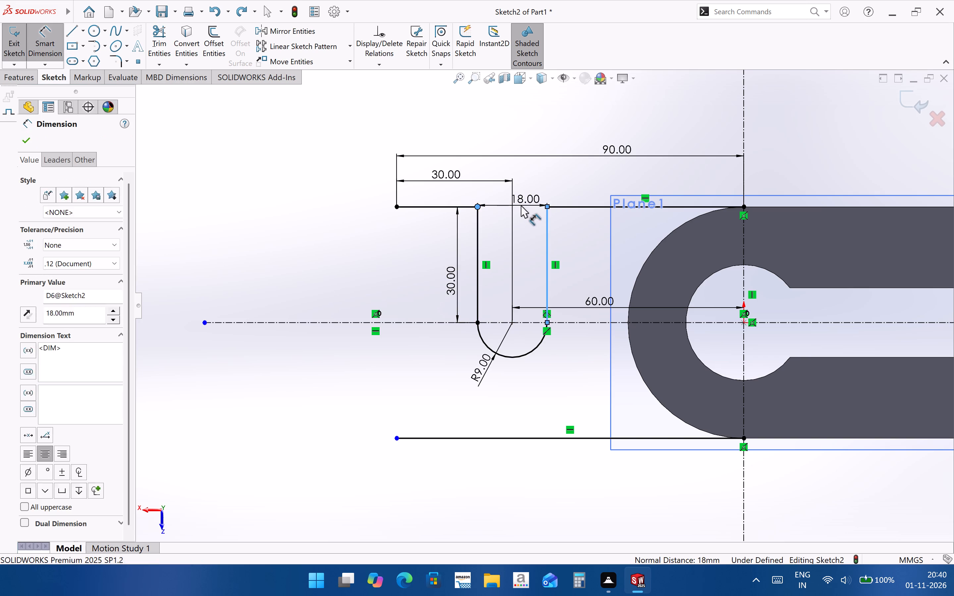
{"action": "left_click", "coordinate": [480, 192]}
{"action": "left_click", "coordinate": [437, 373]}
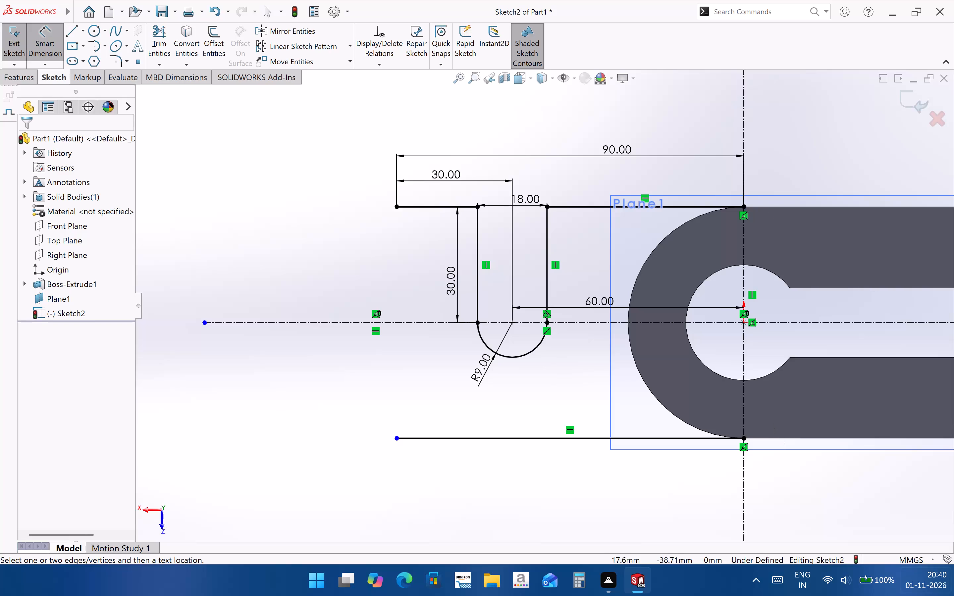
Close the arm's outer end with a vertical line about 60 mm long joining the upper and lower lines.
{"action": "left_click", "coordinate": [66, 34]}
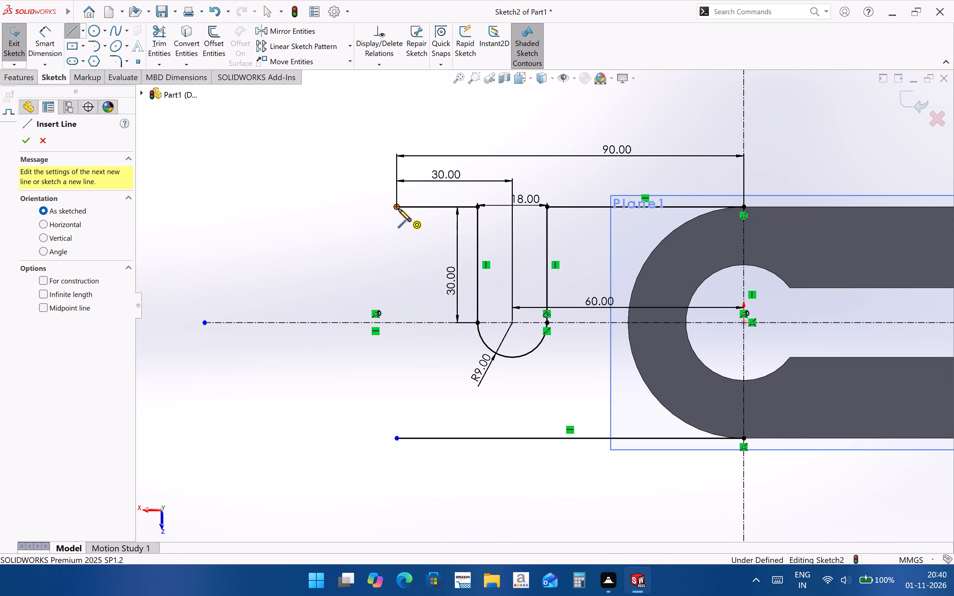
{"action": "left_click", "coordinate": [397, 209]}
{"action": "left_click", "coordinate": [398, 437]}
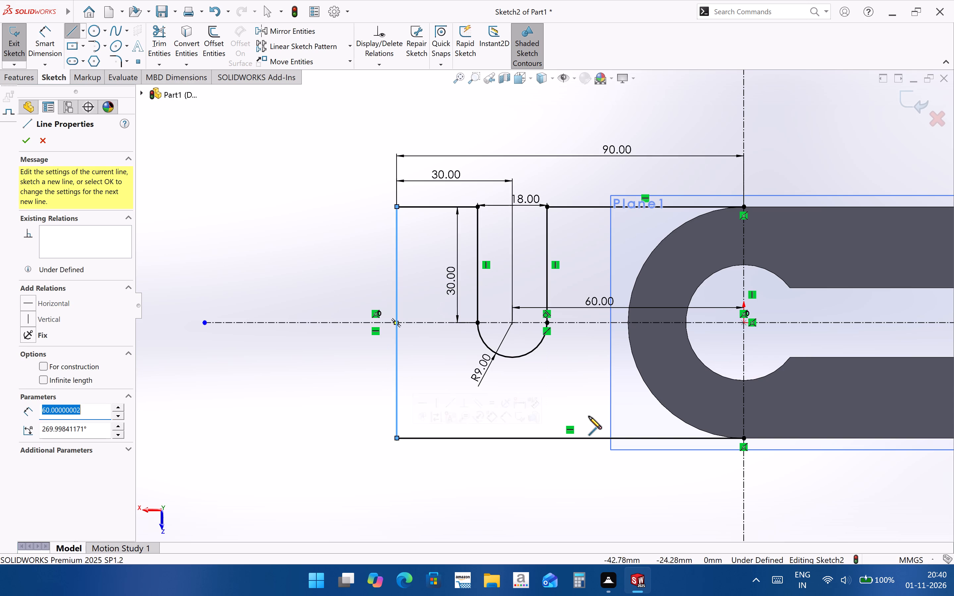
{"action": "key", "text": "Escape"}
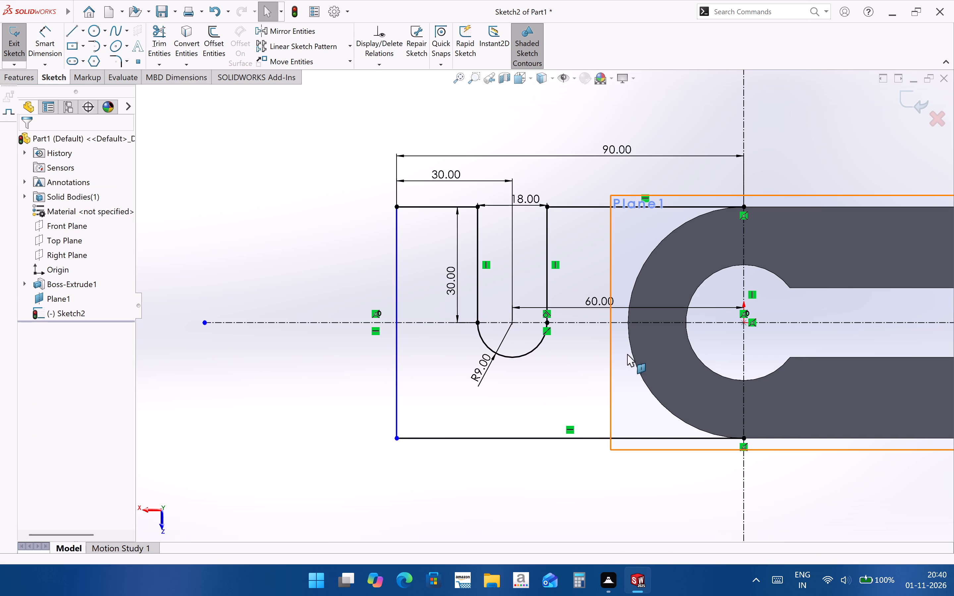
Convert the body's outer round-end edge into a sketch arc to close the arm profile, and exit the sketch.
{"action": "left_click", "coordinate": [16, 72]}
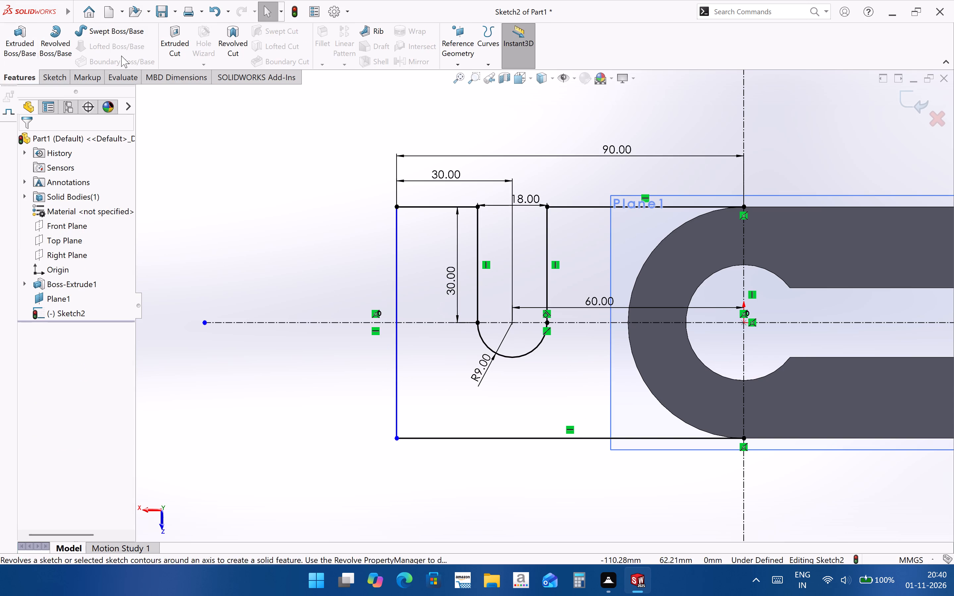
{"action": "left_click", "coordinate": [65, 80]}
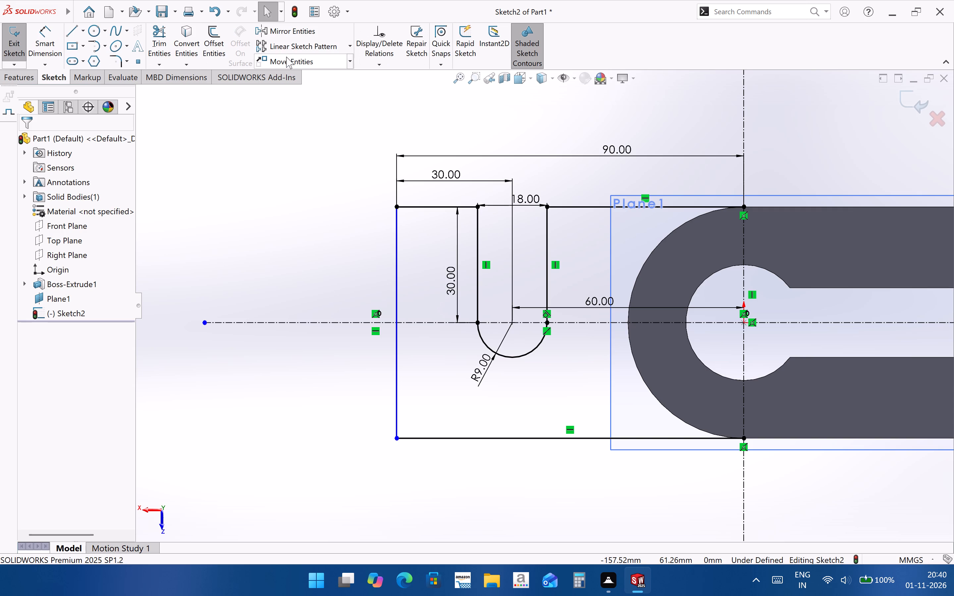
{"action": "left_click", "coordinate": [194, 29]}
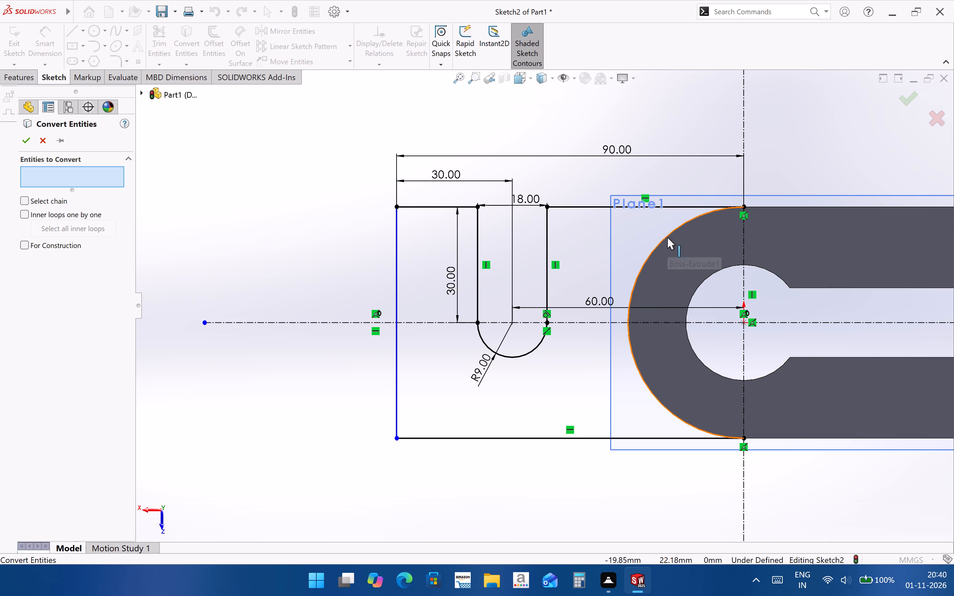
{"action": "left_click", "coordinate": [667, 236]}
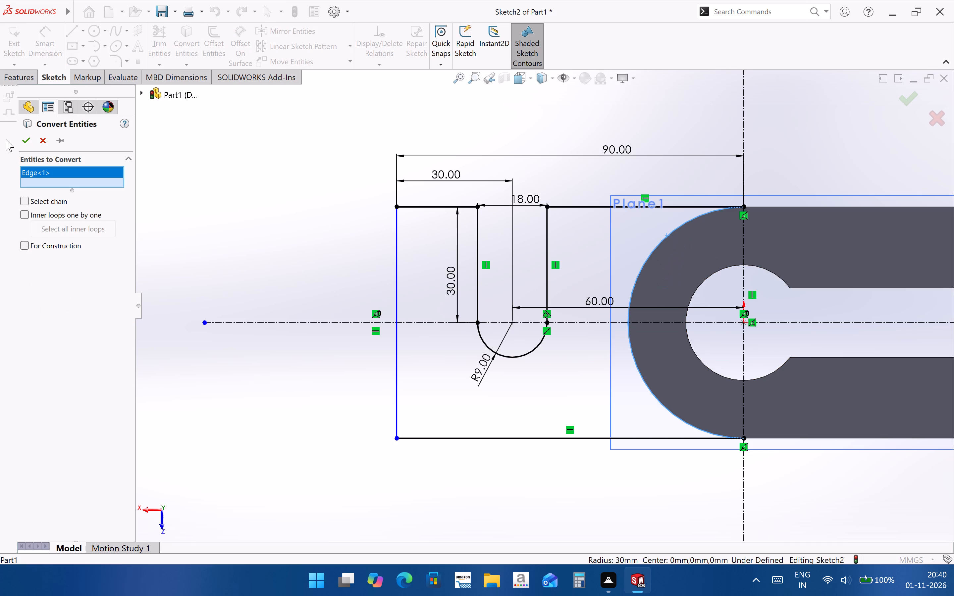
{"action": "left_click", "coordinate": [25, 145]}
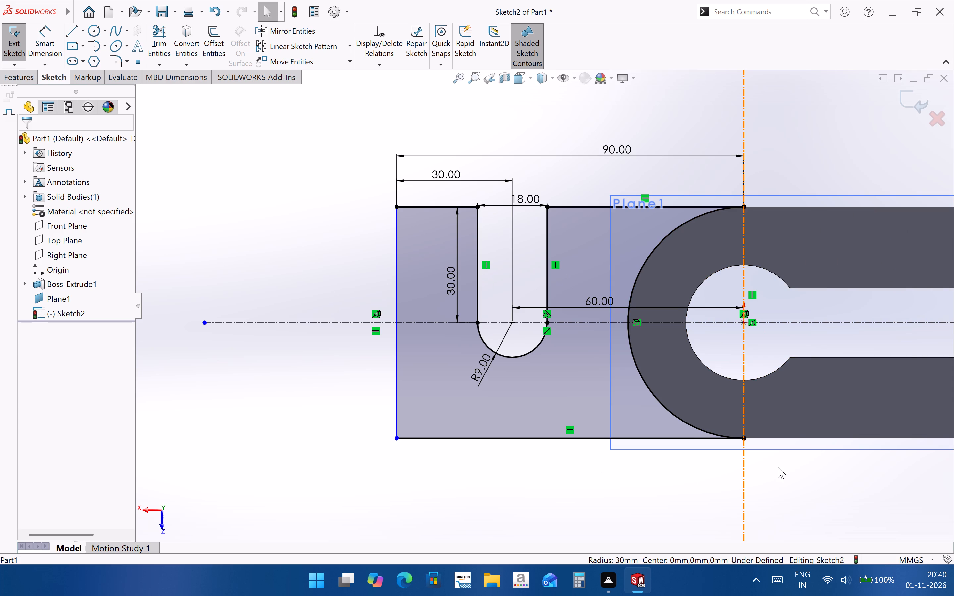
{"action": "scroll", "coordinate": [518, 379], "scroll_direction": "up", "scroll_amount": 1}
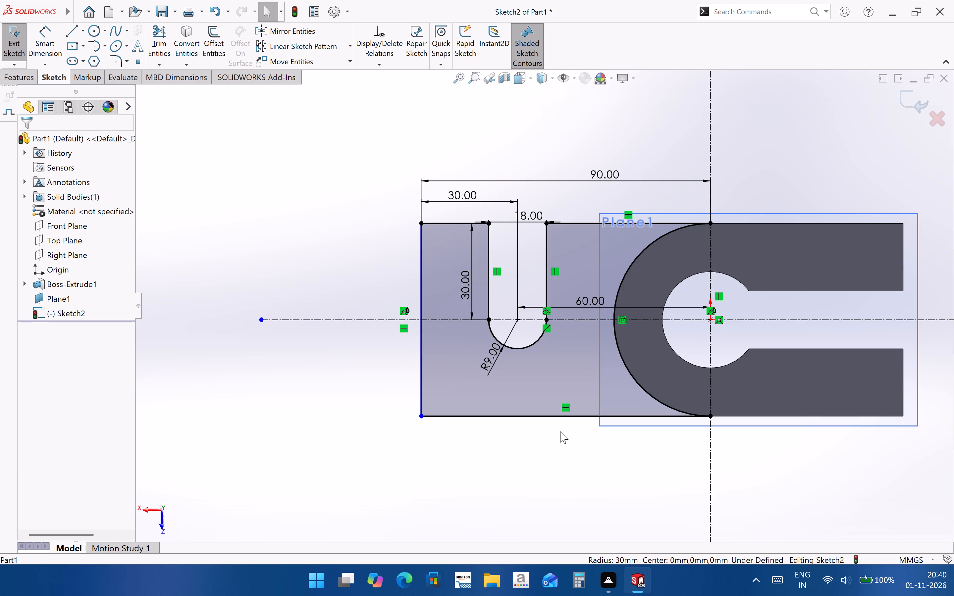
{"action": "middle_click_drag", "start_coordinate": [557, 431], "coordinate": [558, 412]}
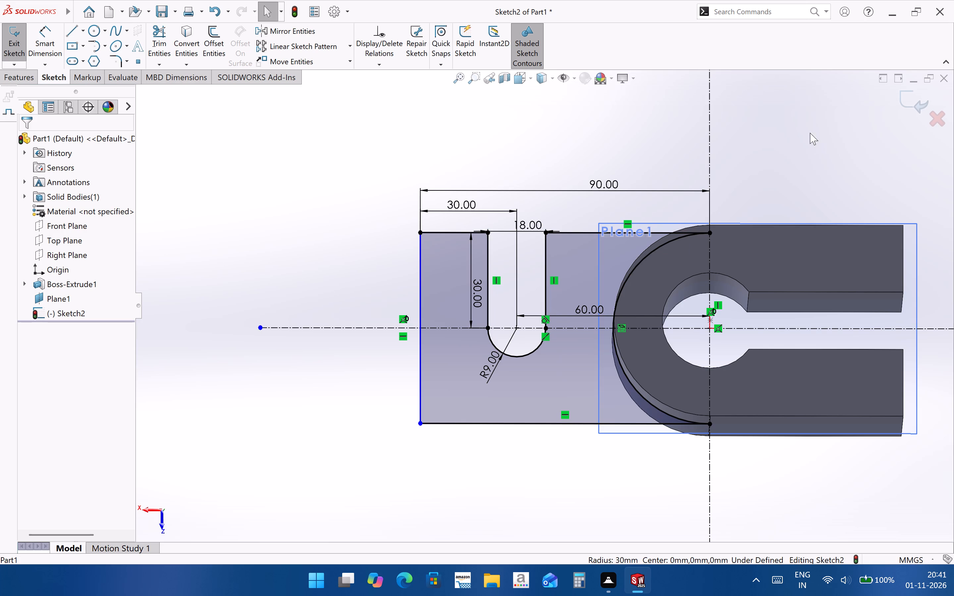
{"action": "left_click", "coordinate": [904, 104]}
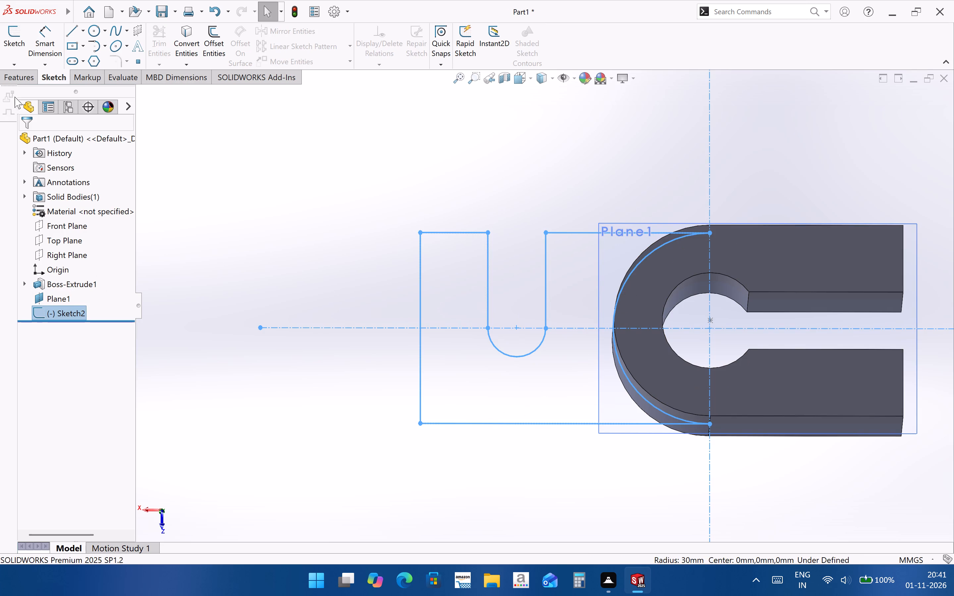
Start a boss extrusion of the arm profile sketch and view its preview against the body.
{"action": "left_click", "coordinate": [16, 73]}
{"action": "left_click", "coordinate": [28, 39]}
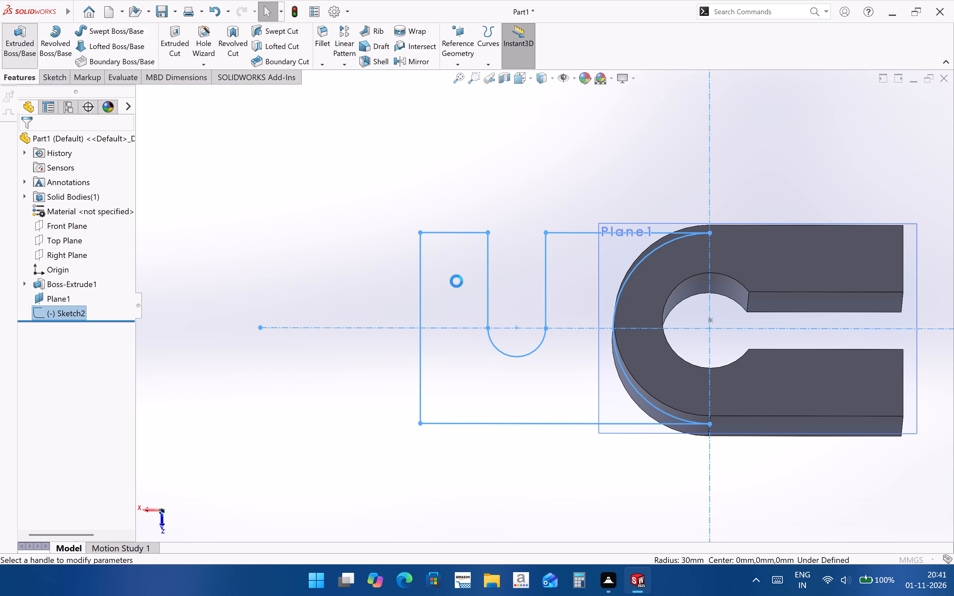
{"action": "middle_click_drag", "start_coordinate": [528, 400], "coordinate": [580, 311]}
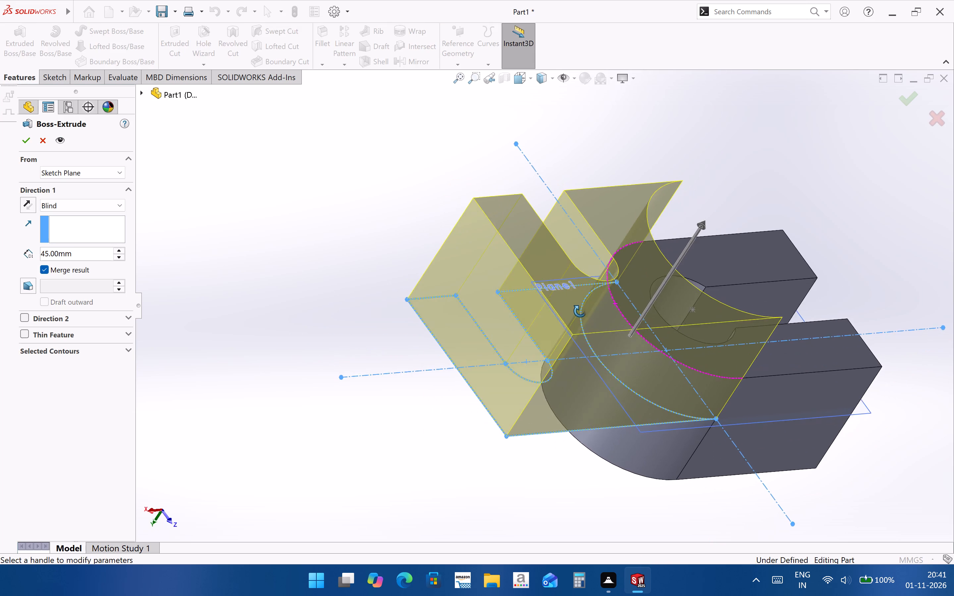
{"action": "middle_click_drag", "start_coordinate": [580, 311], "coordinate": [517, 251]}
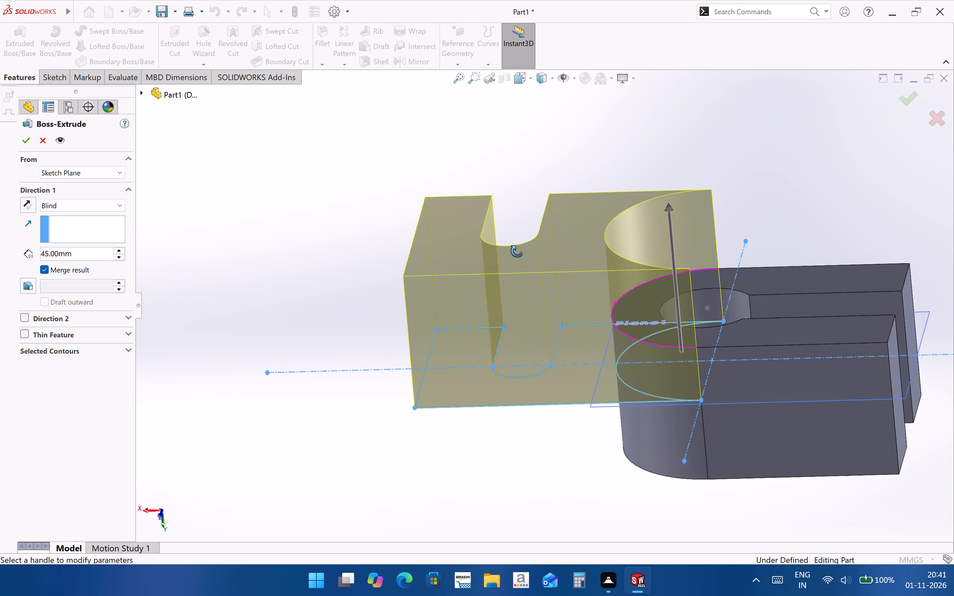
{"action": "middle_click_drag", "start_coordinate": [517, 251], "coordinate": [558, 211]}
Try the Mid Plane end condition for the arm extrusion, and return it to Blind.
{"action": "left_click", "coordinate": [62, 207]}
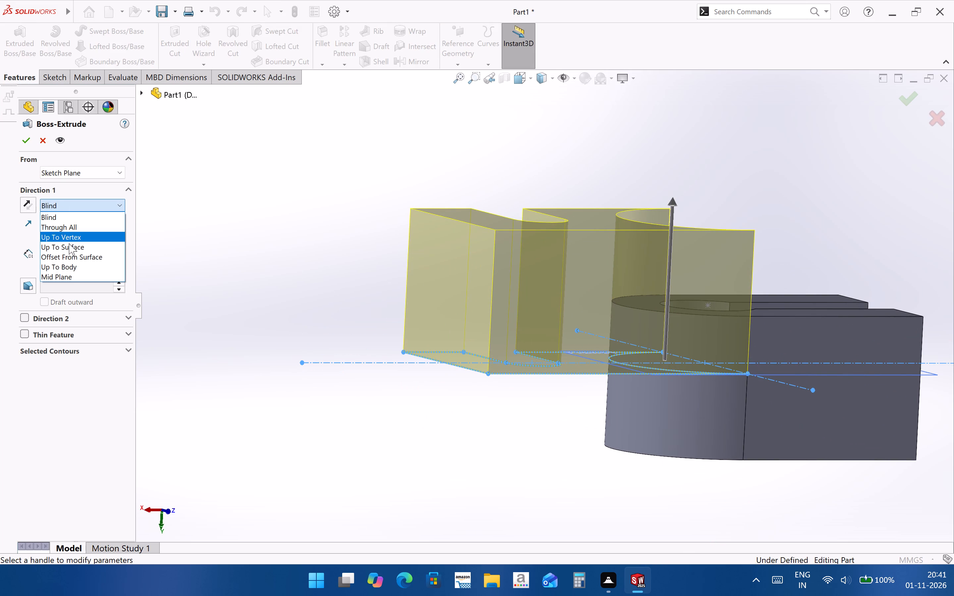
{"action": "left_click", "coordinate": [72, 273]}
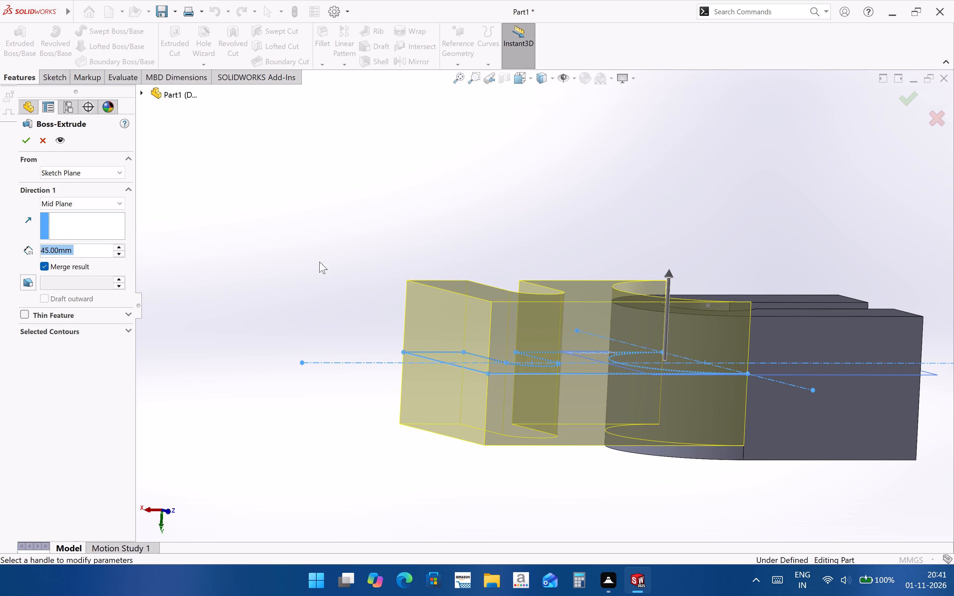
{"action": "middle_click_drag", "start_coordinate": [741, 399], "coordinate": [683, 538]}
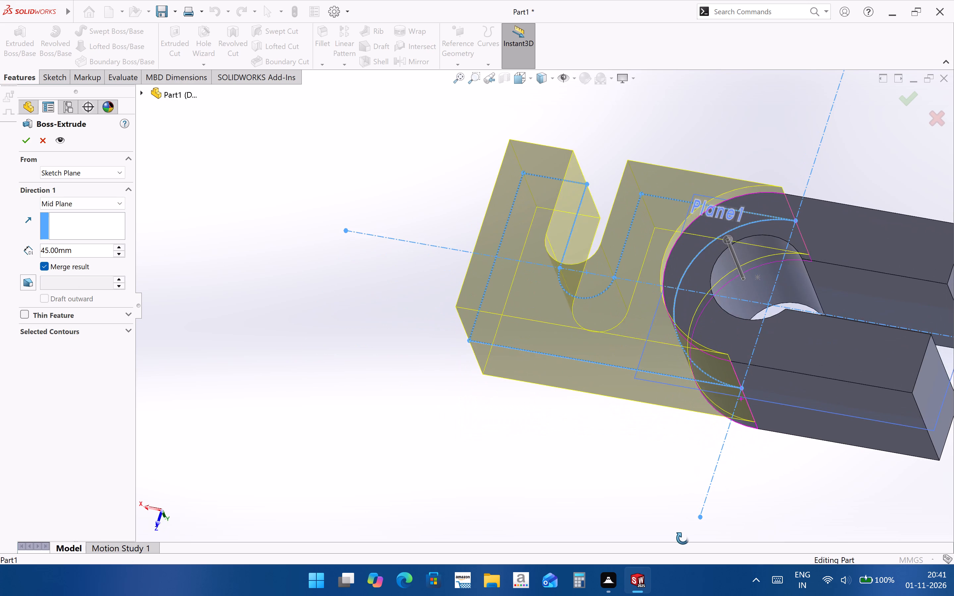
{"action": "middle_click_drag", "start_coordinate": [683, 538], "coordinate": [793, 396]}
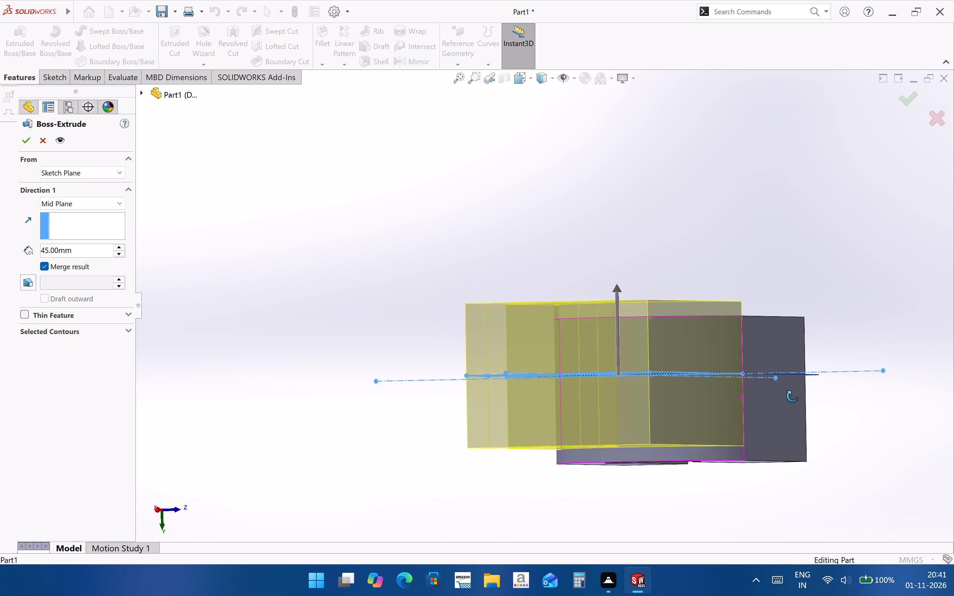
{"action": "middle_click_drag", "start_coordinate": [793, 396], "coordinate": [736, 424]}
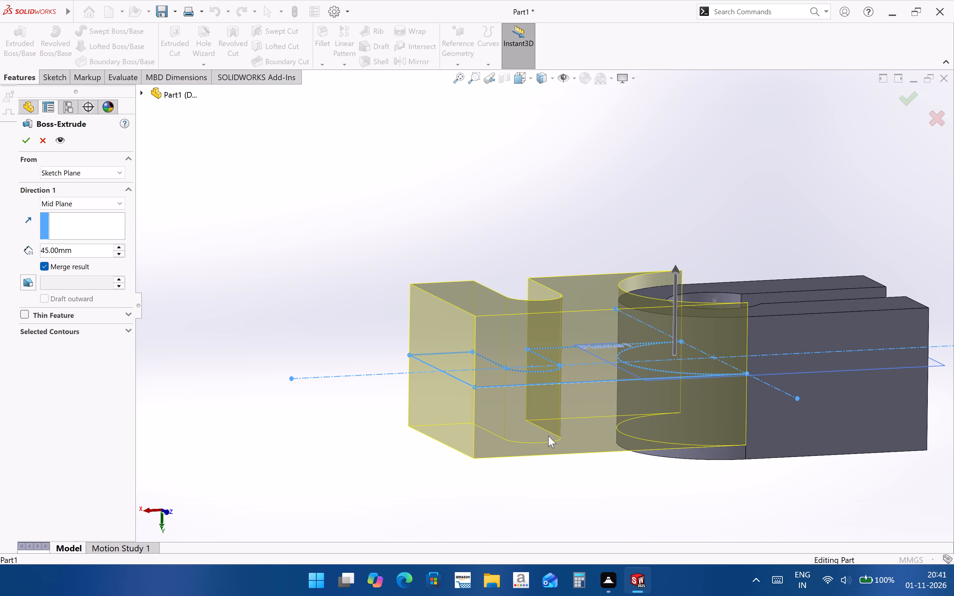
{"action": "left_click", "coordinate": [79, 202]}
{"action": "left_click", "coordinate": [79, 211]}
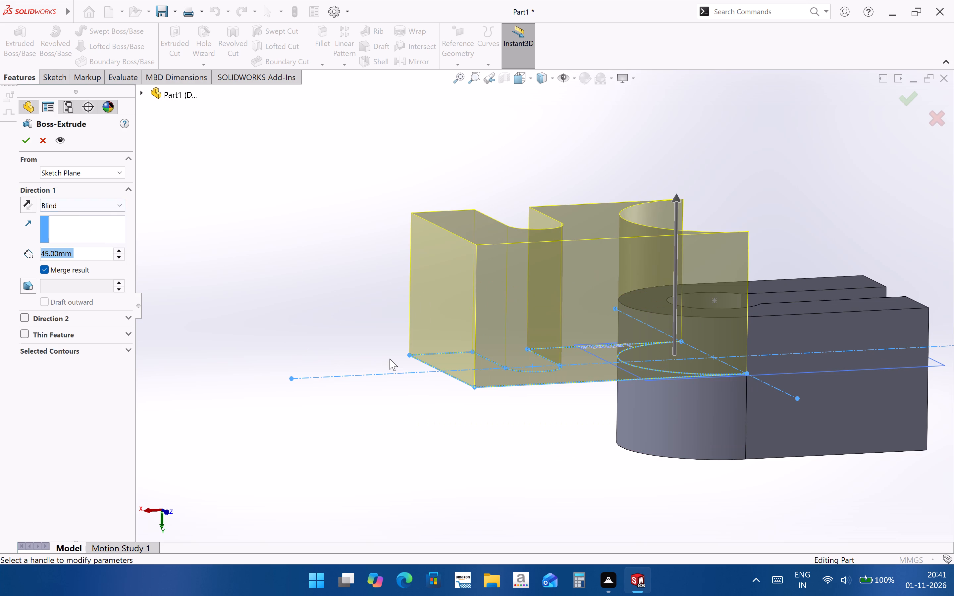
Reverse the direction of the arm's Blind extrusion.
{"action": "middle_click_drag", "start_coordinate": [390, 359], "coordinate": [566, 398]}
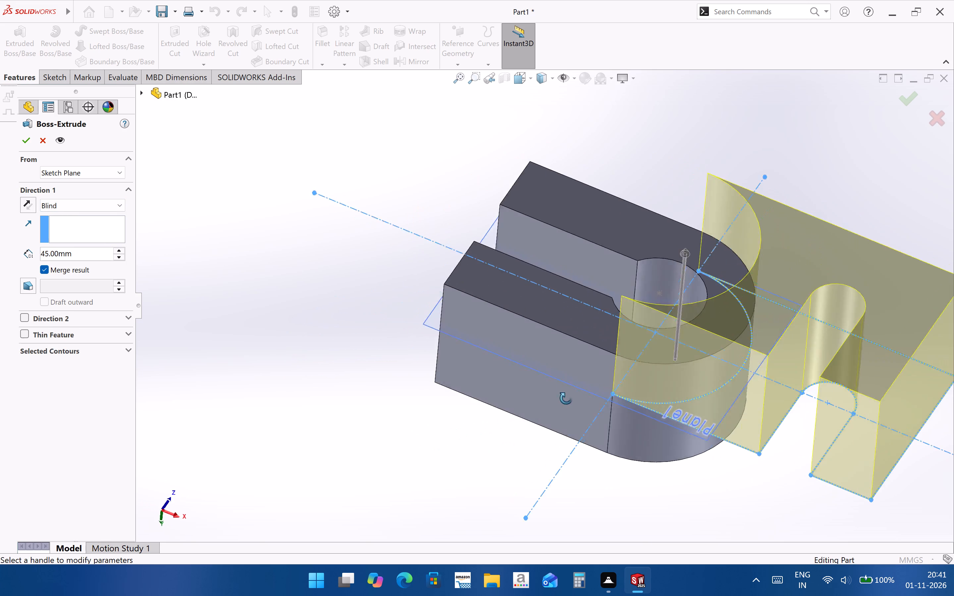
{"action": "middle_click_drag", "start_coordinate": [566, 398], "coordinate": [336, 430]}
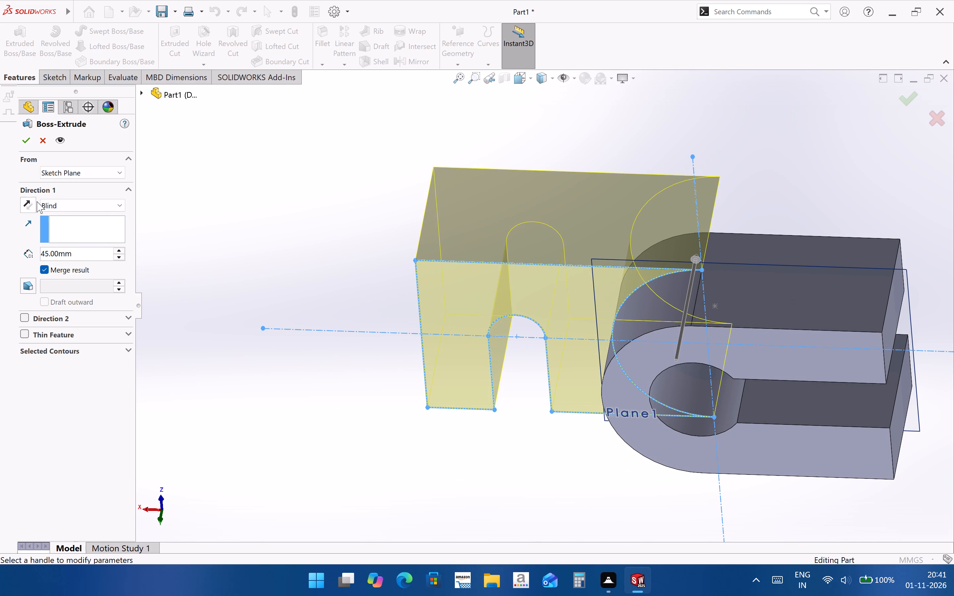
{"action": "left_click", "coordinate": [29, 202]}
Examine the reversed arm extrusion preview from several sides, checking its slot opening and position relative to the body.
{"action": "middle_click_drag", "start_coordinate": [389, 248], "coordinate": [539, 151]}
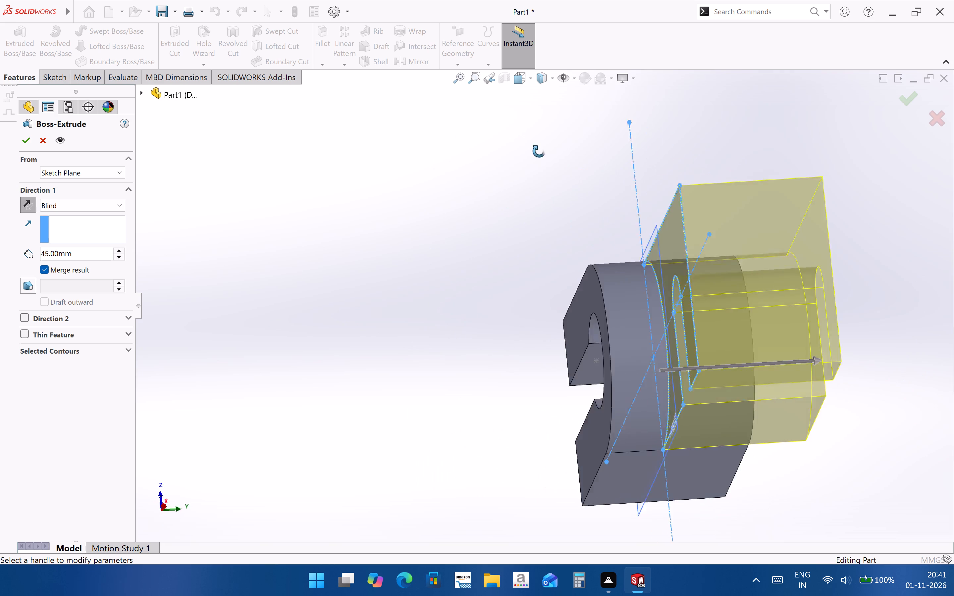
{"action": "middle_click_drag", "start_coordinate": [539, 151], "coordinate": [417, 172]}
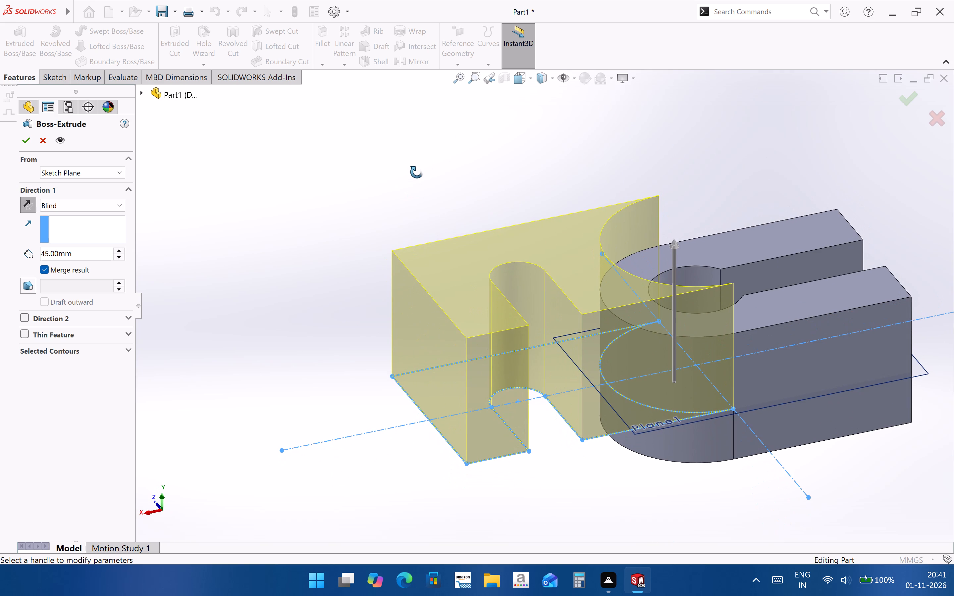
{"action": "middle_click_drag", "start_coordinate": [417, 172], "coordinate": [413, 174]}
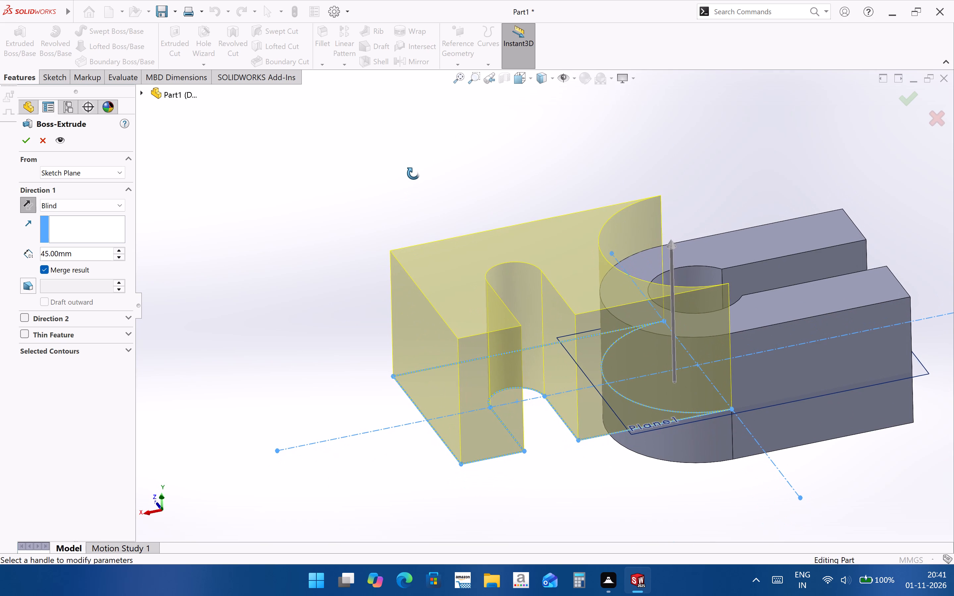
{"action": "middle_click_drag", "start_coordinate": [413, 174], "coordinate": [751, 403]}
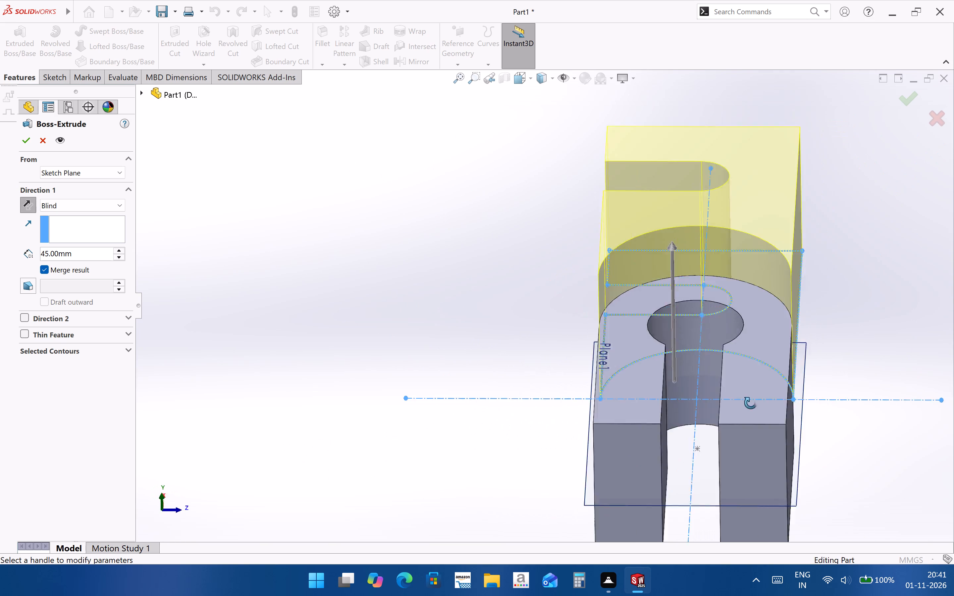
{"action": "middle_click_drag", "start_coordinate": [751, 403], "coordinate": [839, 538]}
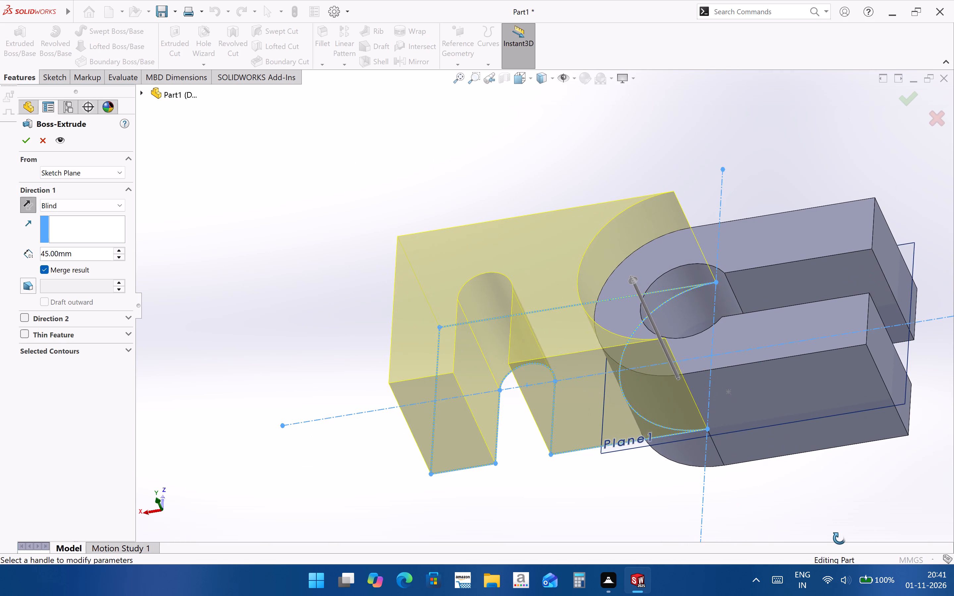
{"action": "middle_click_drag", "start_coordinate": [839, 538], "coordinate": [856, 572]}
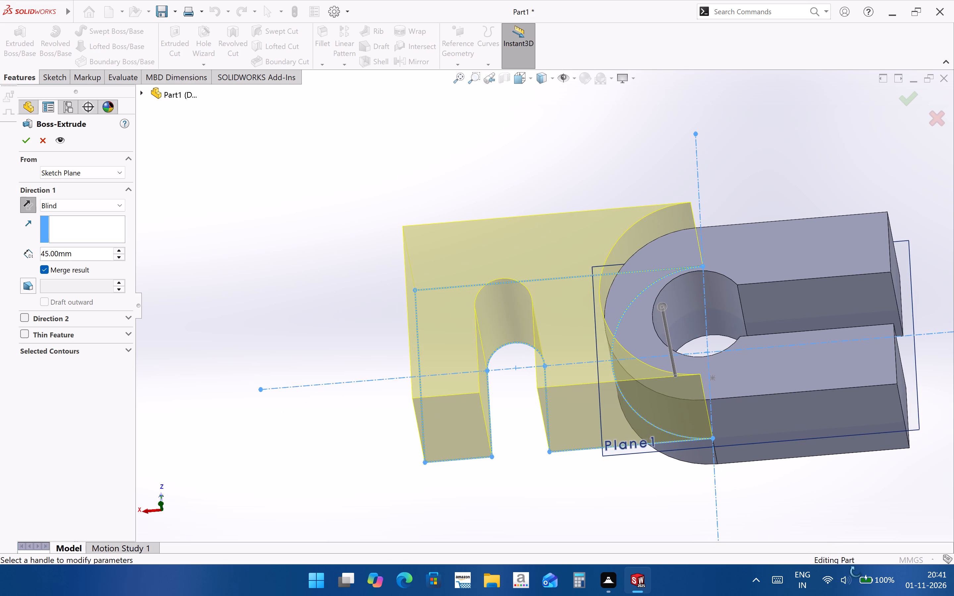
{"action": "middle_click_drag", "start_coordinate": [856, 572], "coordinate": [616, 591]}
{"action": "middle_click_drag", "start_coordinate": [563, 334], "coordinate": [594, 403]}
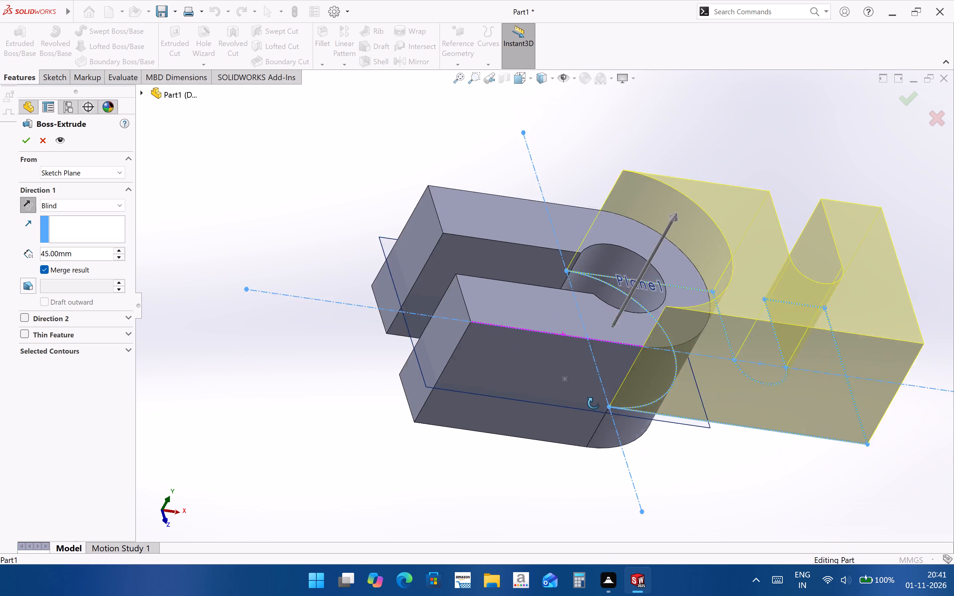
{"action": "middle_click_drag", "start_coordinate": [594, 403], "coordinate": [573, 423]}
{"action": "scroll", "coordinate": [558, 347], "scroll_direction": "up", "scroll_amount": 2}
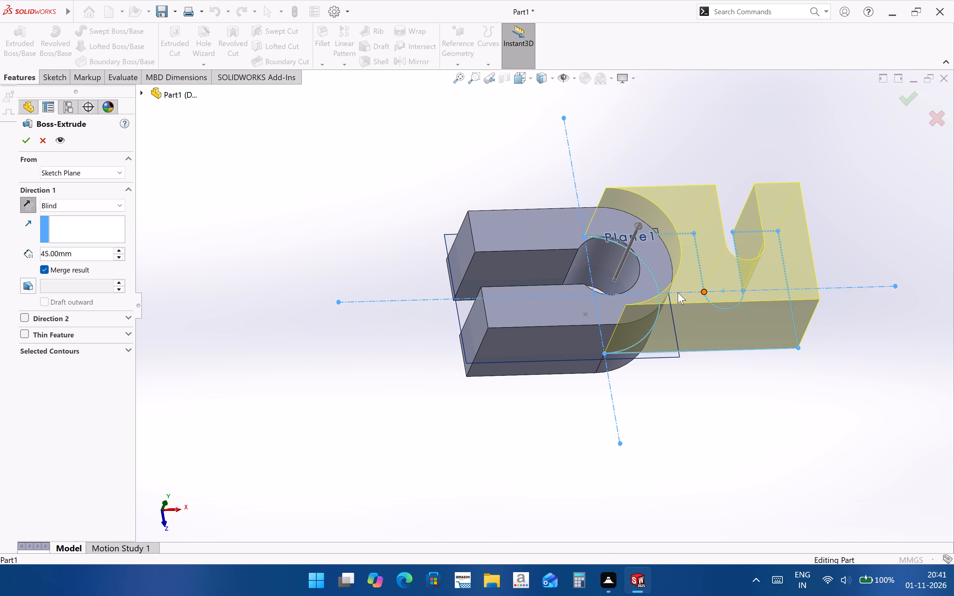
{"action": "scroll", "coordinate": [689, 286], "scroll_direction": "down", "scroll_amount": 2}
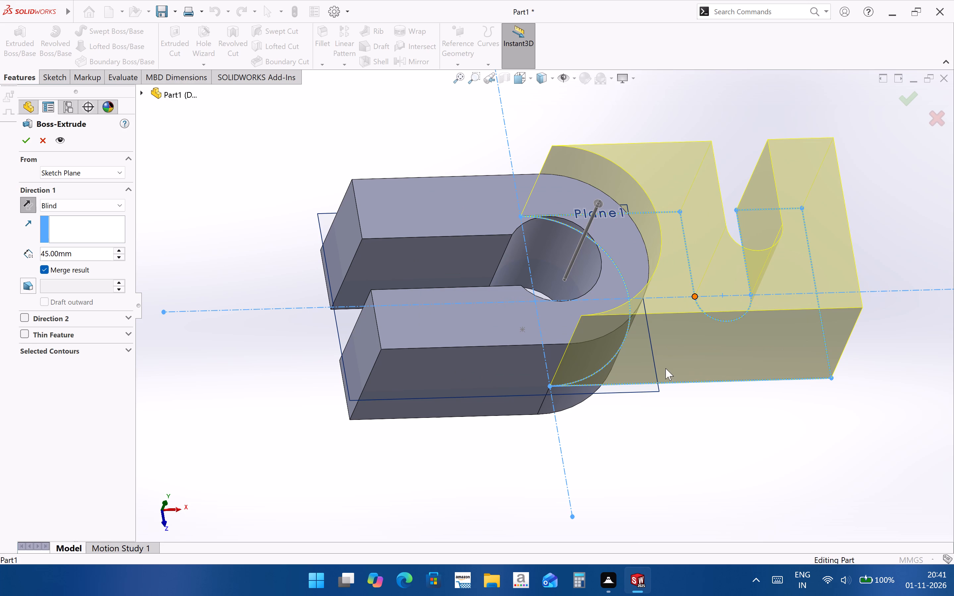
{"action": "middle_click_drag", "start_coordinate": [658, 368], "coordinate": [654, 291]}
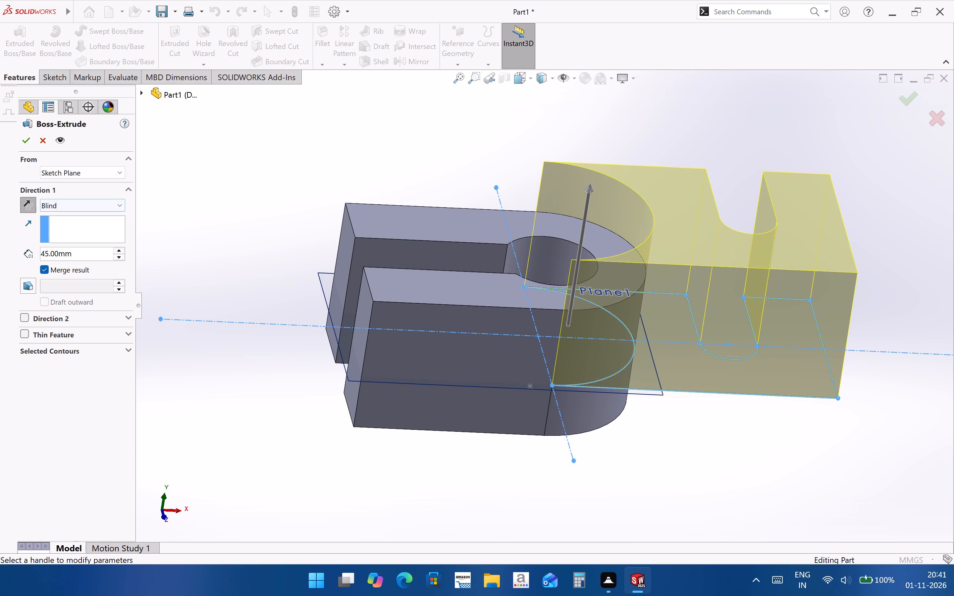
Set the arm's Blind extrusion depth to 9 mm and create the merged feature.
{"action": "left_click_drag", "start_coordinate": [93, 256], "coordinate": [26, 255]}
{"action": "key", "text": "BackSpace"}
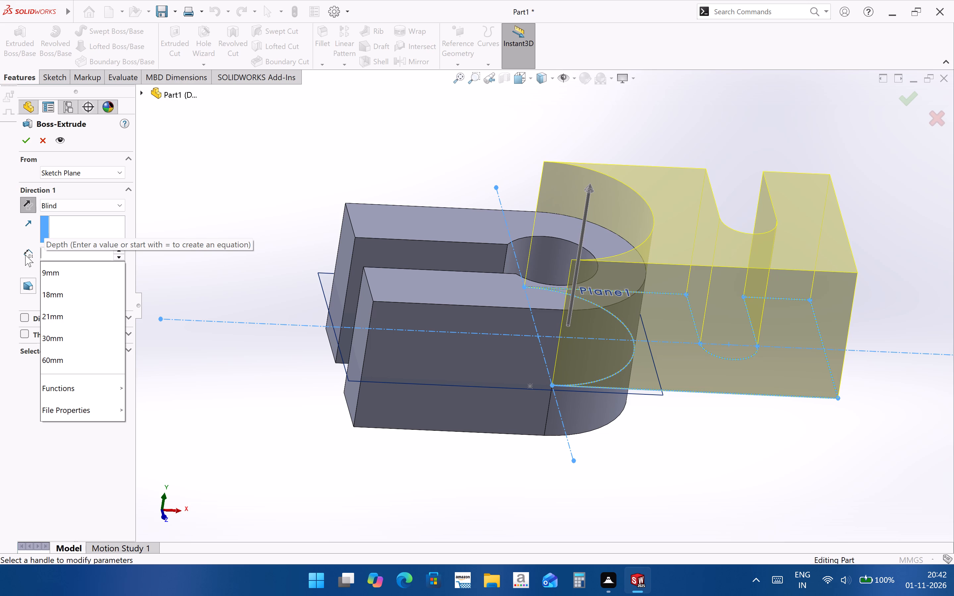
{"action": "key", "text": "9"}
{"action": "key", "text": "Return"}
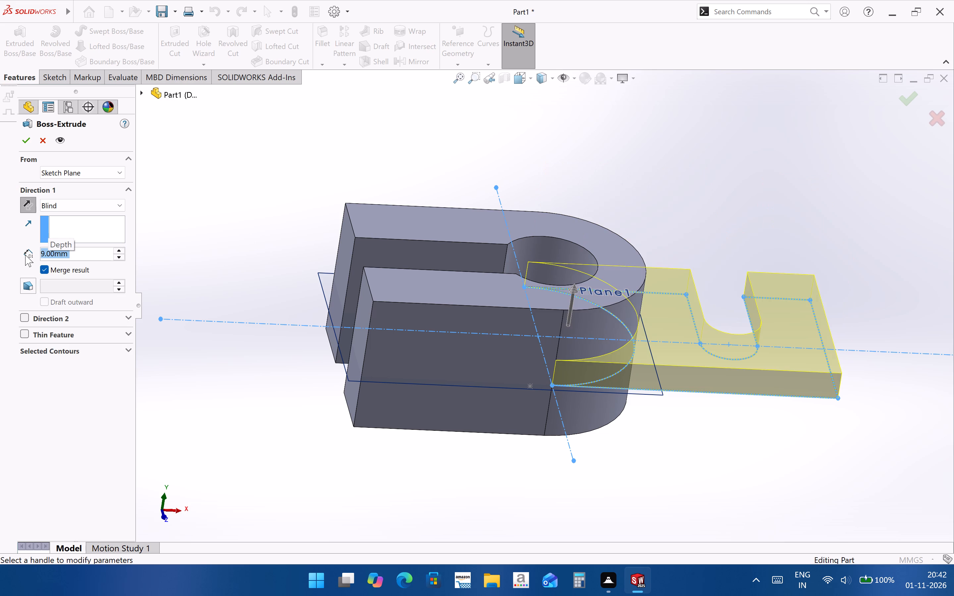
{"action": "left_click", "coordinate": [27, 144]}
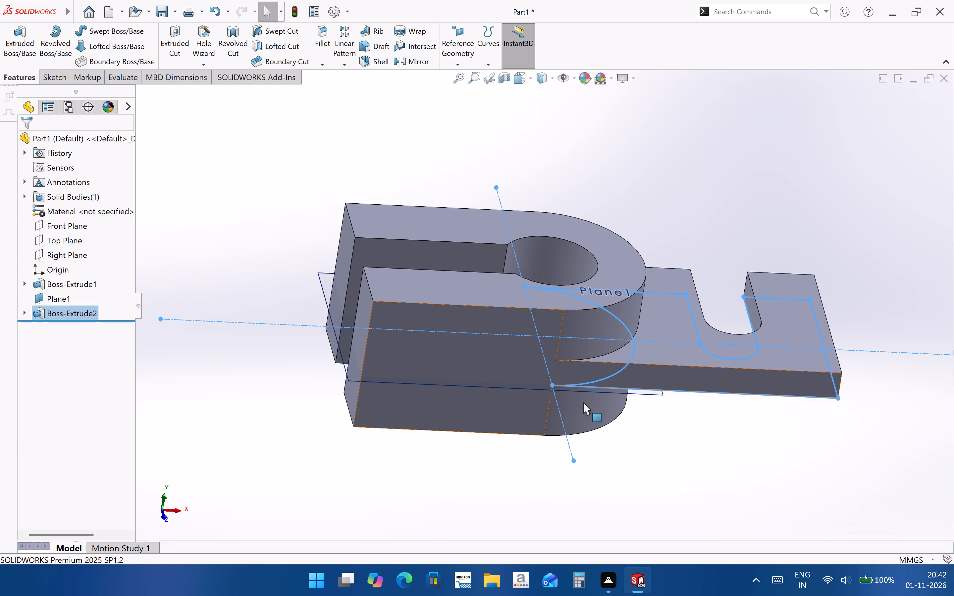
{"action": "left_click", "coordinate": [630, 433]}
Reopen the arm extrusion's sketch for editing.
{"action": "middle_click_drag", "start_coordinate": [633, 433], "coordinate": [624, 390]}
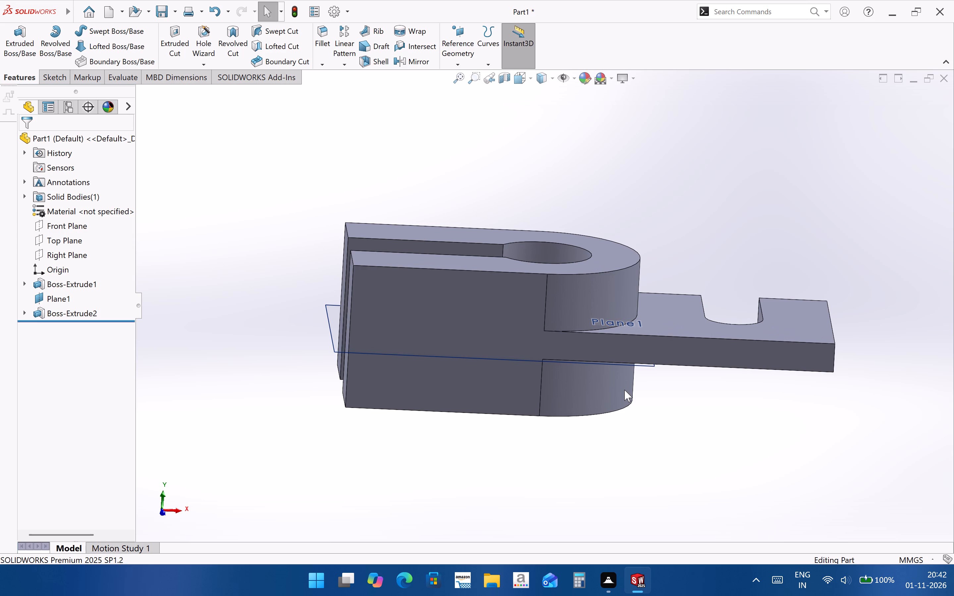
{"action": "scroll", "coordinate": [653, 344], "scroll_direction": "up", "scroll_amount": 1}
{"action": "middle_click_drag", "start_coordinate": [653, 345], "coordinate": [672, 419]}
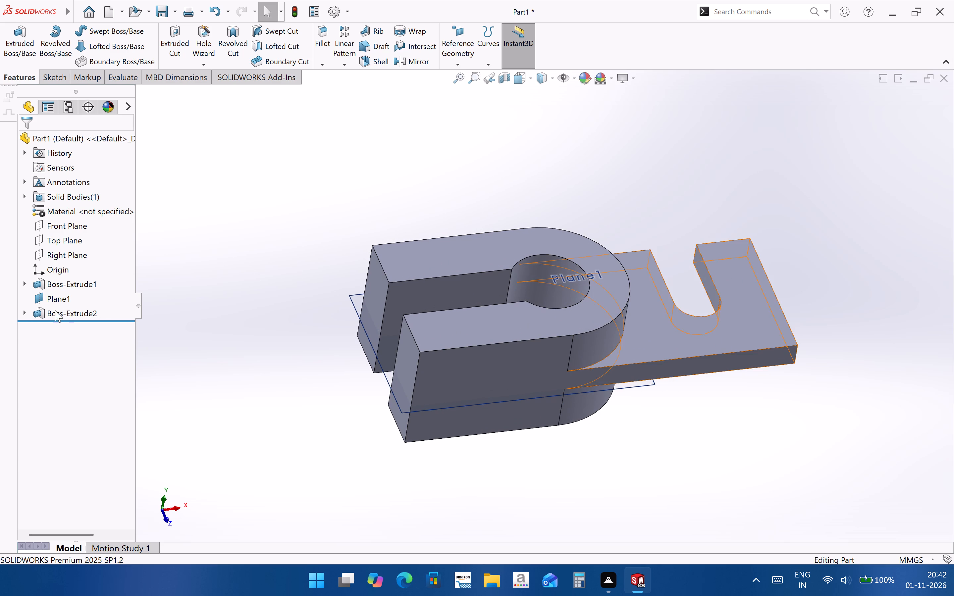
{"action": "left_click", "coordinate": [24, 314]}
{"action": "left_click", "coordinate": [68, 323]}
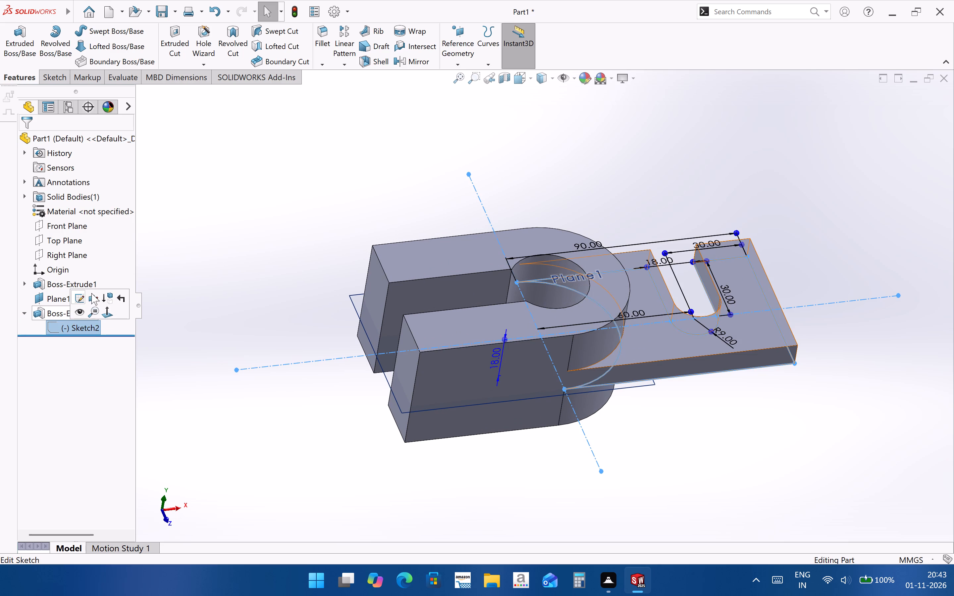
{"action": "left_click", "coordinate": [83, 296]}
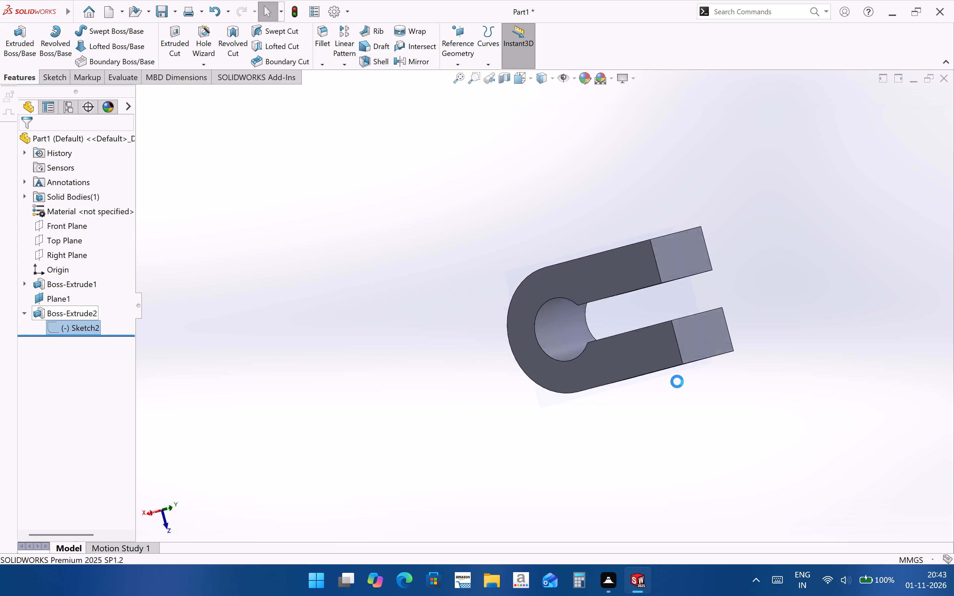
{"action": "scroll", "coordinate": [466, 333], "scroll_direction": "down", "scroll_amount": 1}
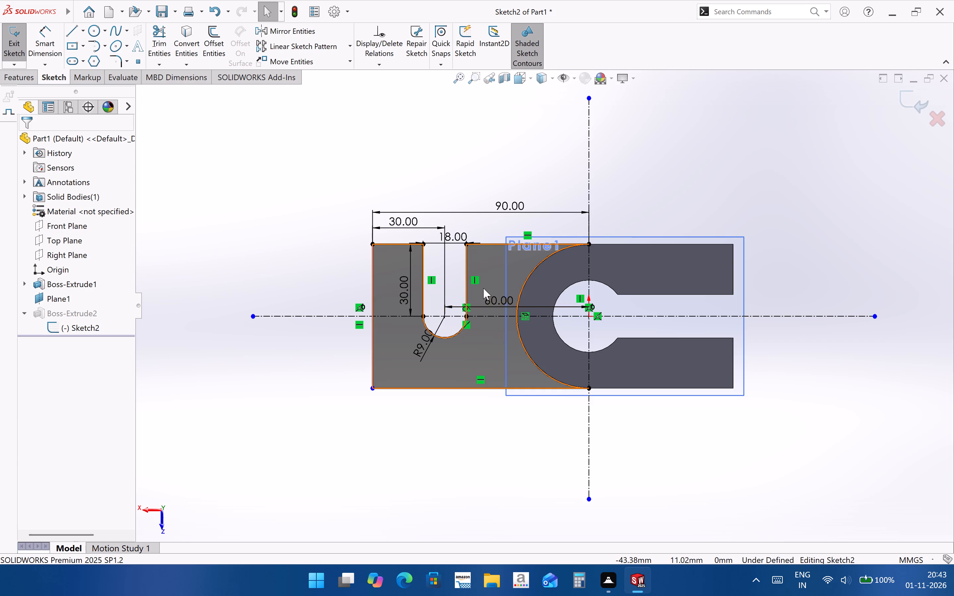
Mirror the slot's two vertical side lines about the horizontal centerline, keeping the originals.
{"action": "left_click", "coordinate": [424, 285]}
{"action": "left_click", "coordinate": [467, 284], "text": "ctrl"}
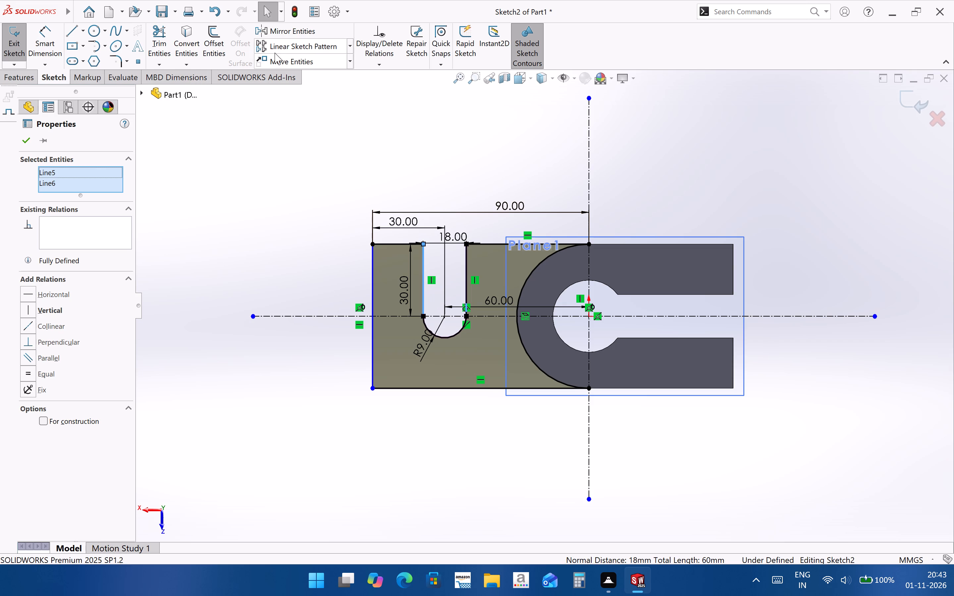
{"action": "left_click", "coordinate": [291, 33]}
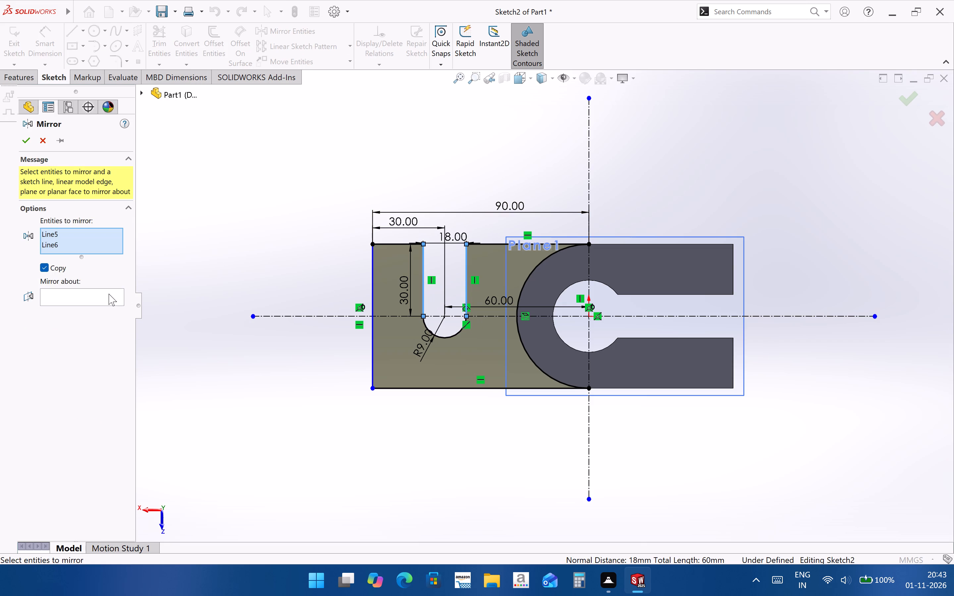
{"action": "left_click", "coordinate": [109, 294]}
{"action": "left_click", "coordinate": [485, 315]}
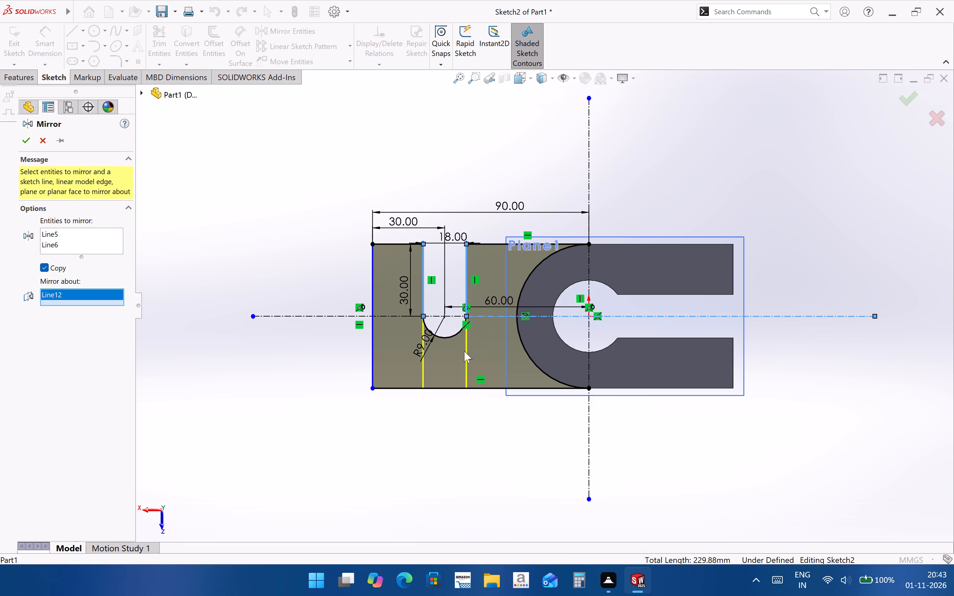
{"action": "left_click", "coordinate": [25, 141]}
{"action": "left_click", "coordinate": [469, 491]}
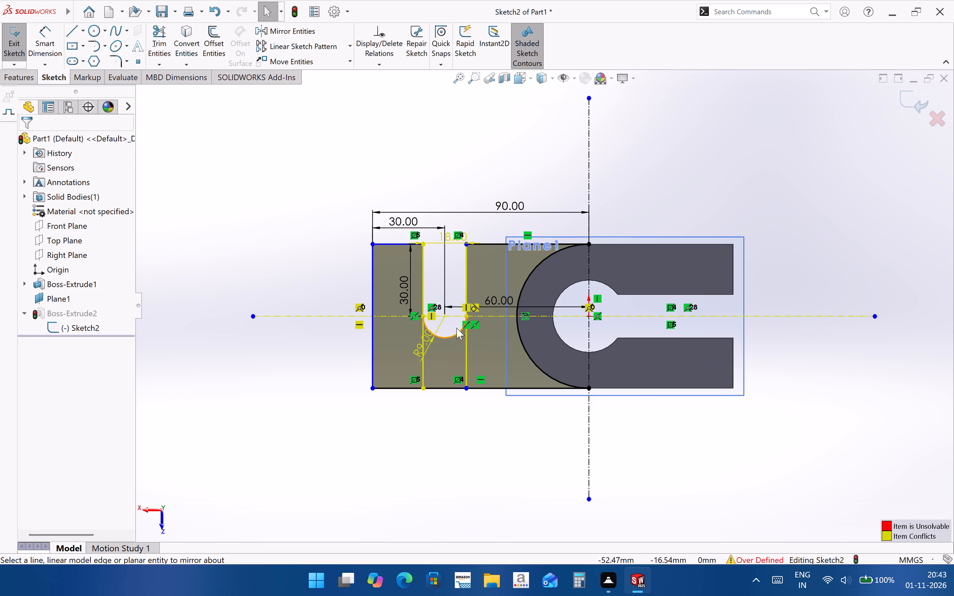
Trim away the original slot's upper side lines and its rounded end arc, keeping the mirrored lower side lines.
{"action": "left_click", "coordinate": [423, 276]}
{"action": "left_click", "coordinate": [423, 452]}
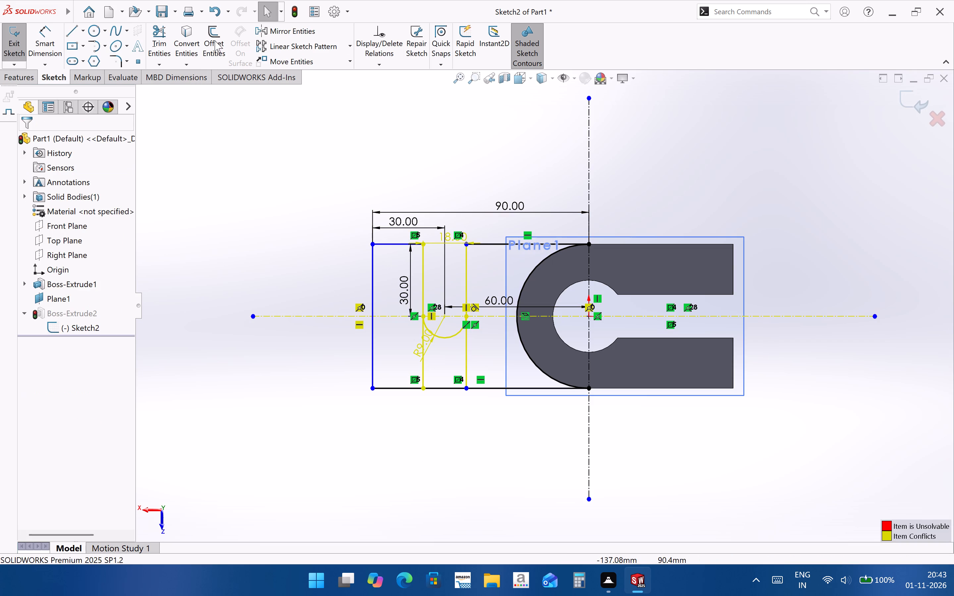
{"action": "left_click", "coordinate": [157, 34]}
{"action": "left_click_drag", "start_coordinate": [410, 277], "coordinate": [470, 277]}
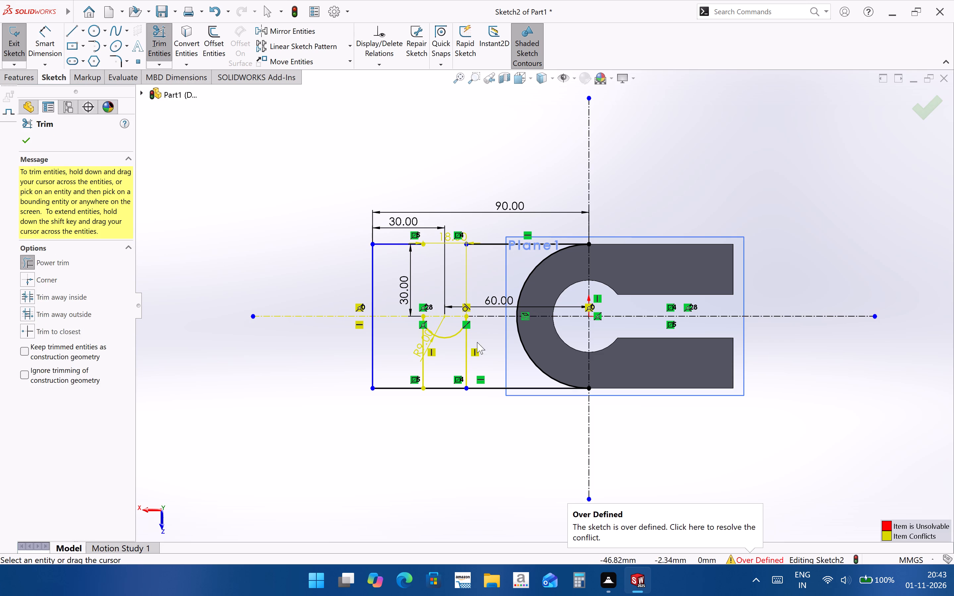
{"action": "left_click_drag", "start_coordinate": [457, 349], "coordinate": [457, 325]}
{"action": "scroll", "coordinate": [472, 288], "scroll_direction": "down", "scroll_amount": 1}
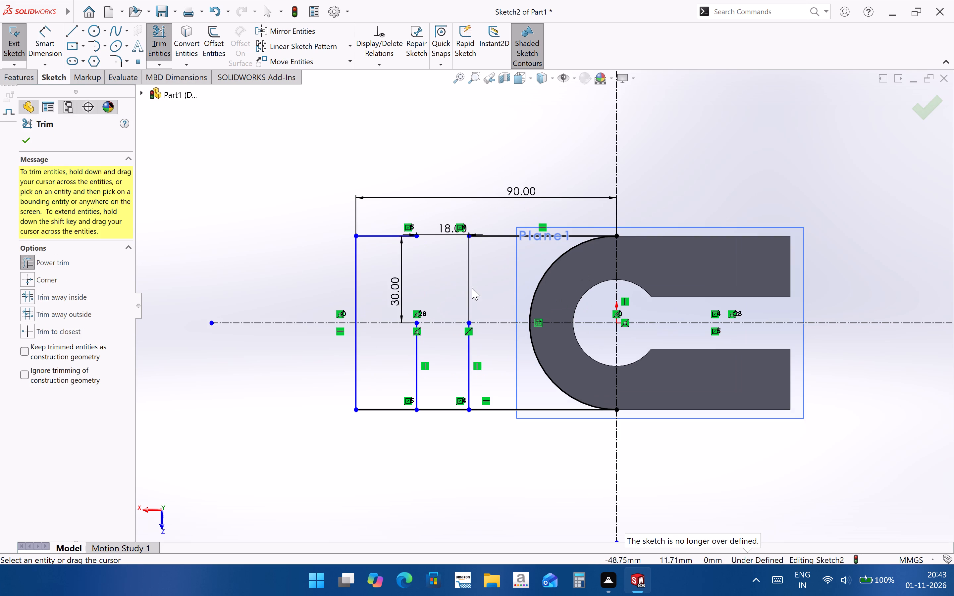
{"action": "scroll", "coordinate": [475, 232], "scroll_direction": "down", "scroll_amount": 3}
{"action": "scroll", "coordinate": [455, 286], "scroll_direction": "up", "scroll_amount": 2}
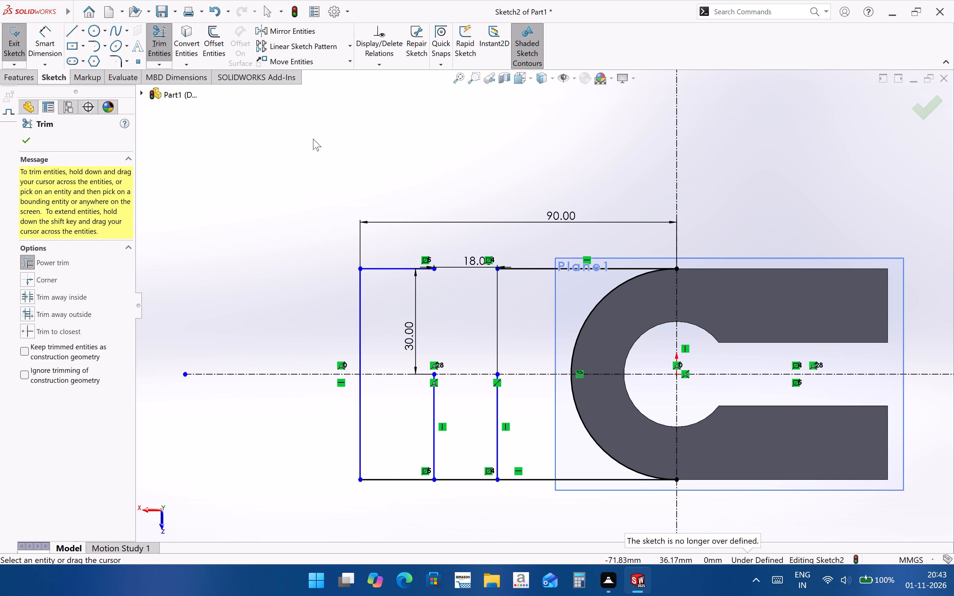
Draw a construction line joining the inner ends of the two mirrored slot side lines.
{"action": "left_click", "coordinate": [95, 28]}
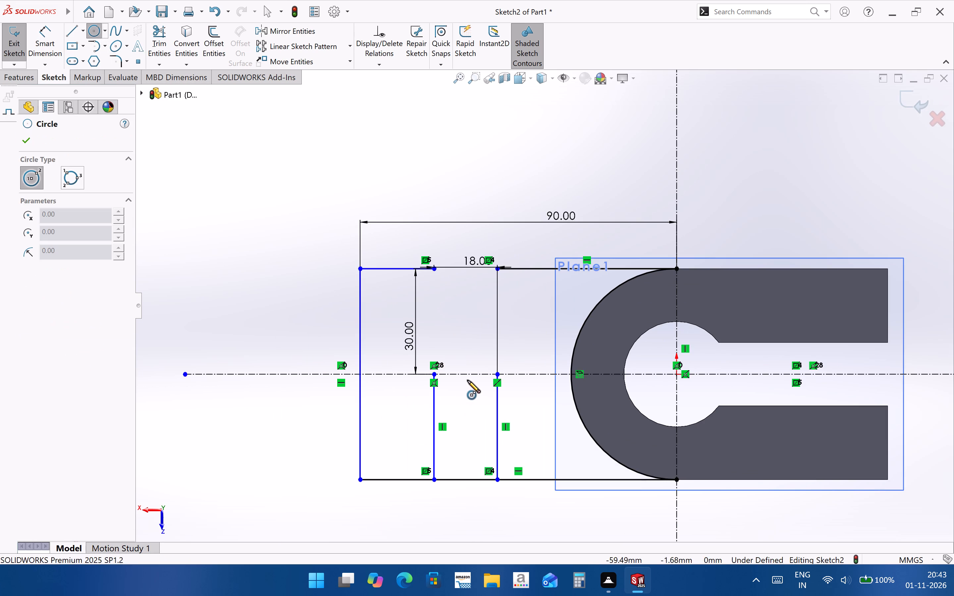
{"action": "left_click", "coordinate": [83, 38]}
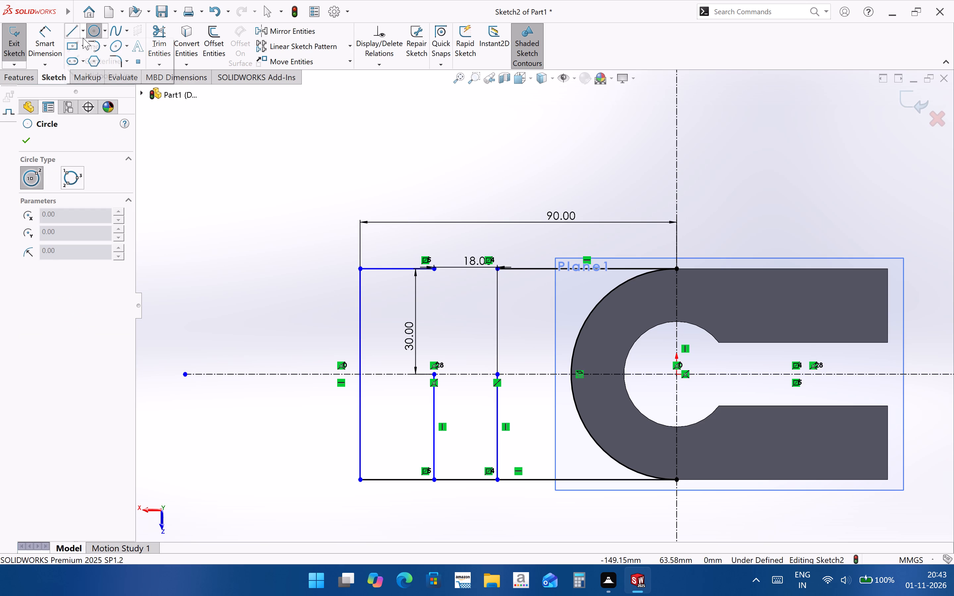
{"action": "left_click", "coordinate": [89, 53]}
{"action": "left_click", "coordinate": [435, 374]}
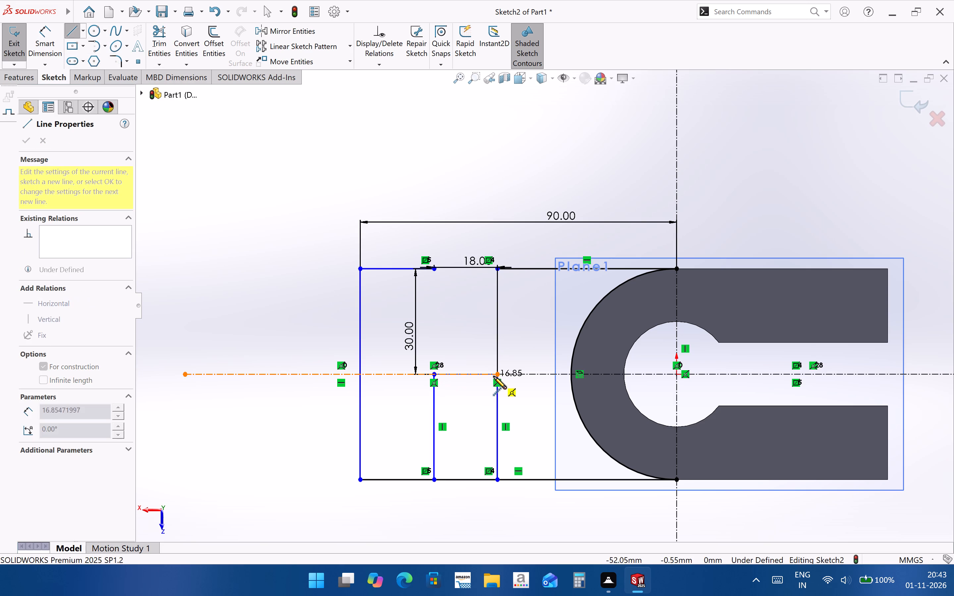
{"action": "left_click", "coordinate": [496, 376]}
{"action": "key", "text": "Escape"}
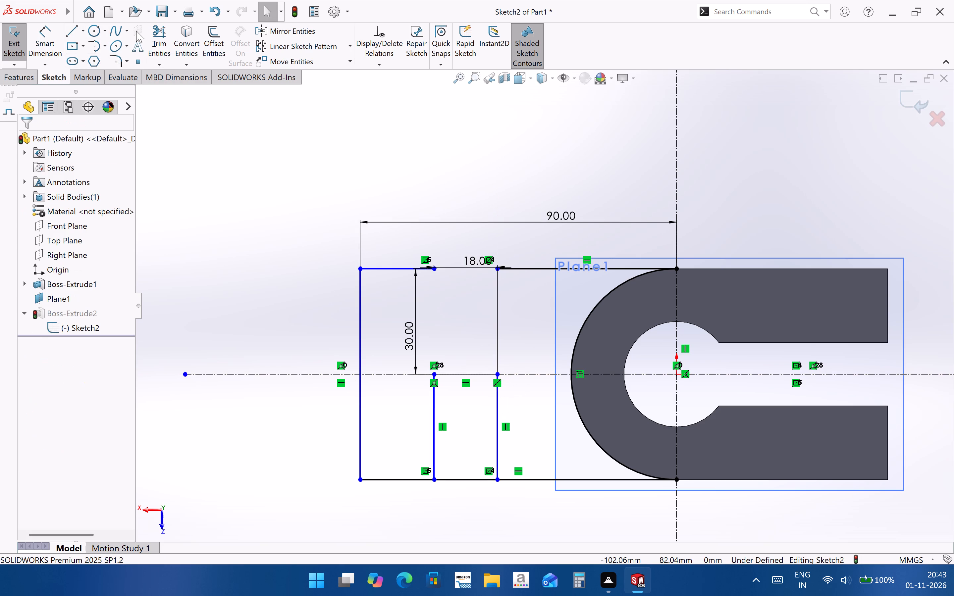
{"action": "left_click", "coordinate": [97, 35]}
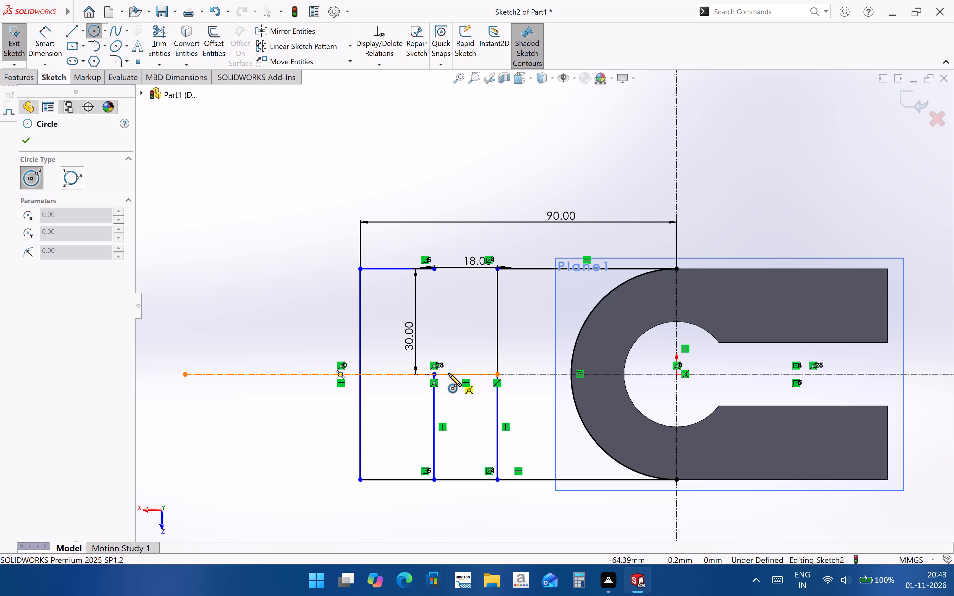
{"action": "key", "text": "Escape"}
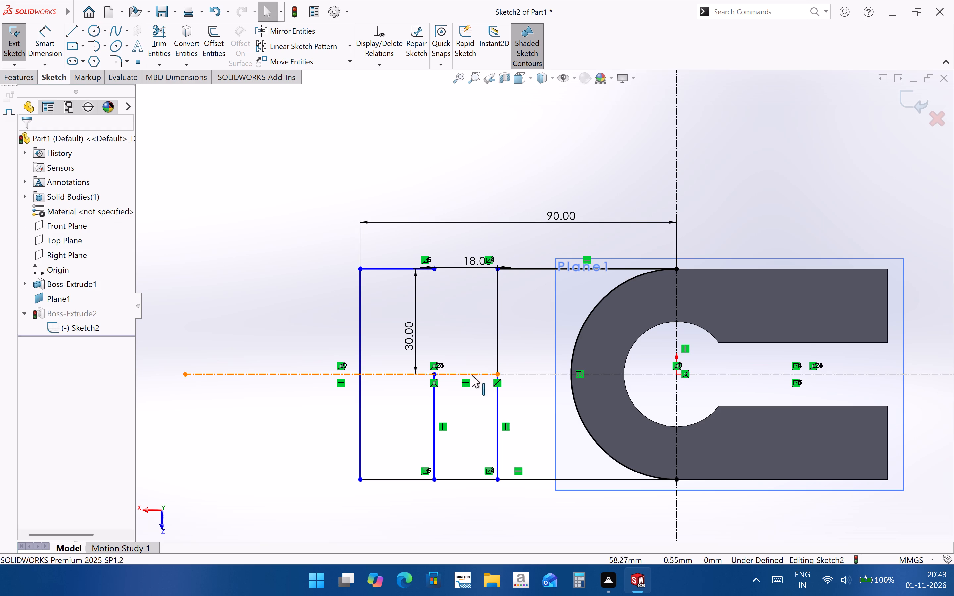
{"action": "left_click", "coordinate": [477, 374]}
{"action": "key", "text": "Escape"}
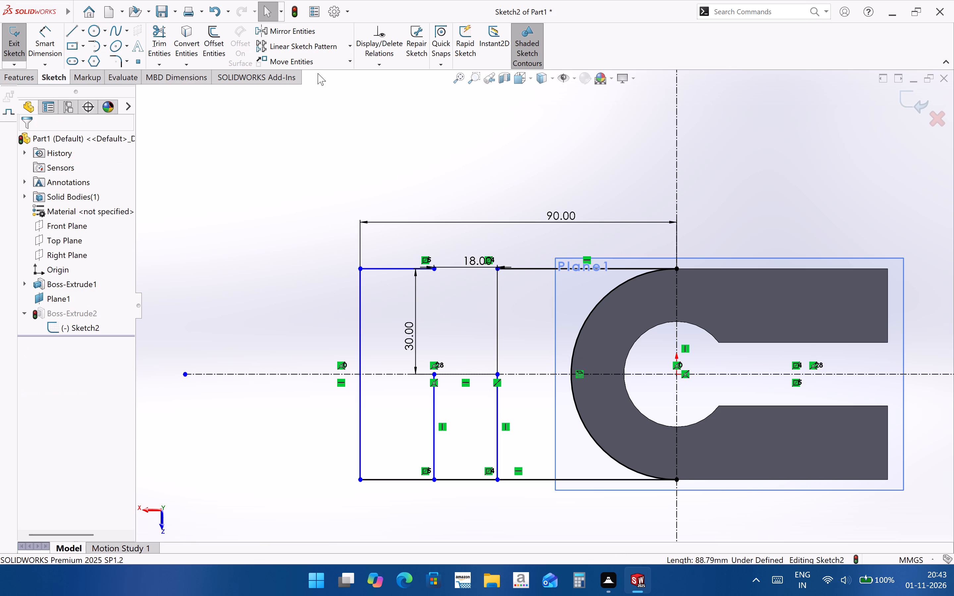
Draw an 18 mm line joining the slot sides' inner ends and a 9 mm radius circle centred on its midpoint.
{"action": "left_click", "coordinate": [74, 26]}
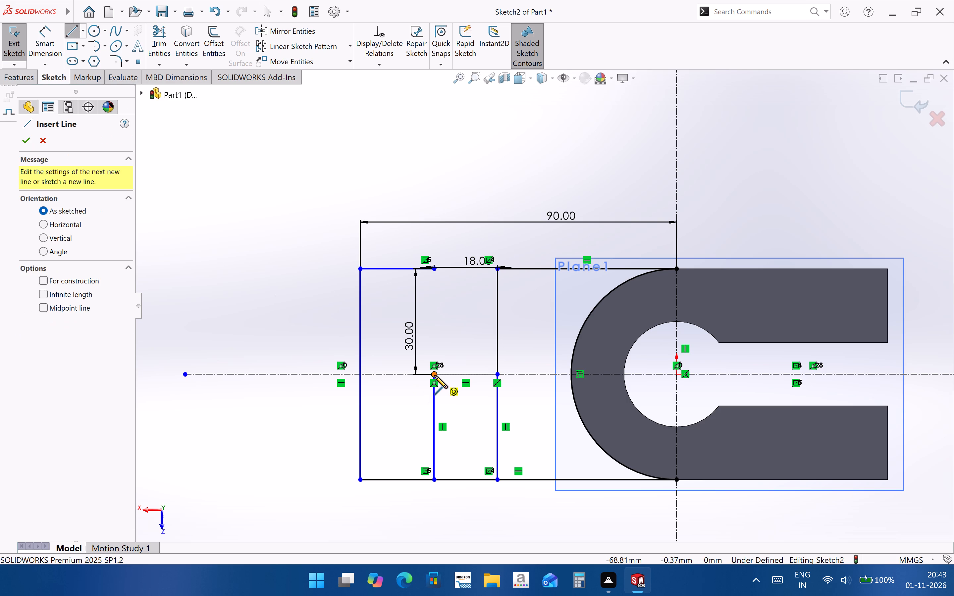
{"action": "left_click", "coordinate": [435, 375]}
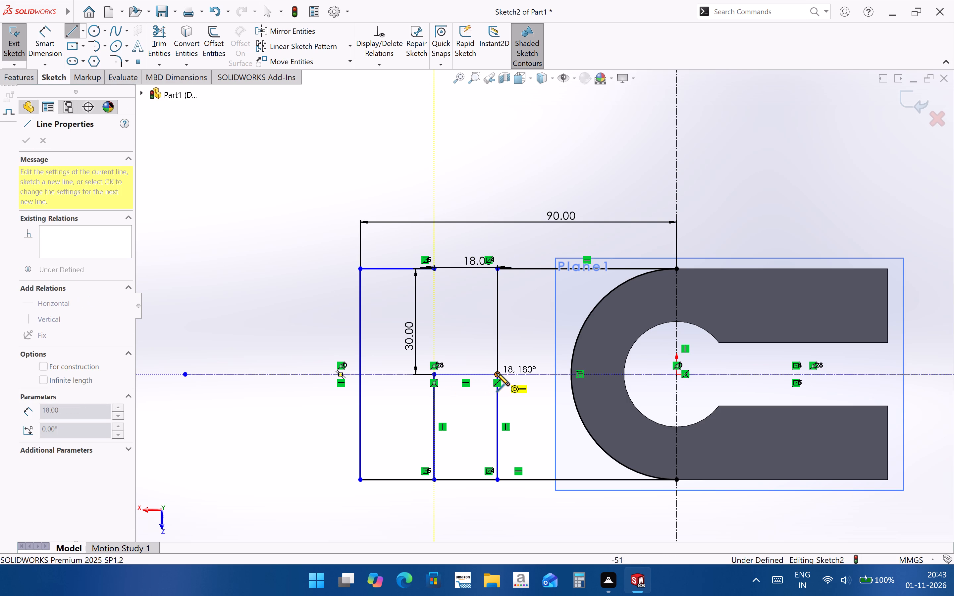
{"action": "left_click", "coordinate": [497, 373]}
{"action": "key", "text": "Escape"}
{"action": "left_click", "coordinate": [91, 30]}
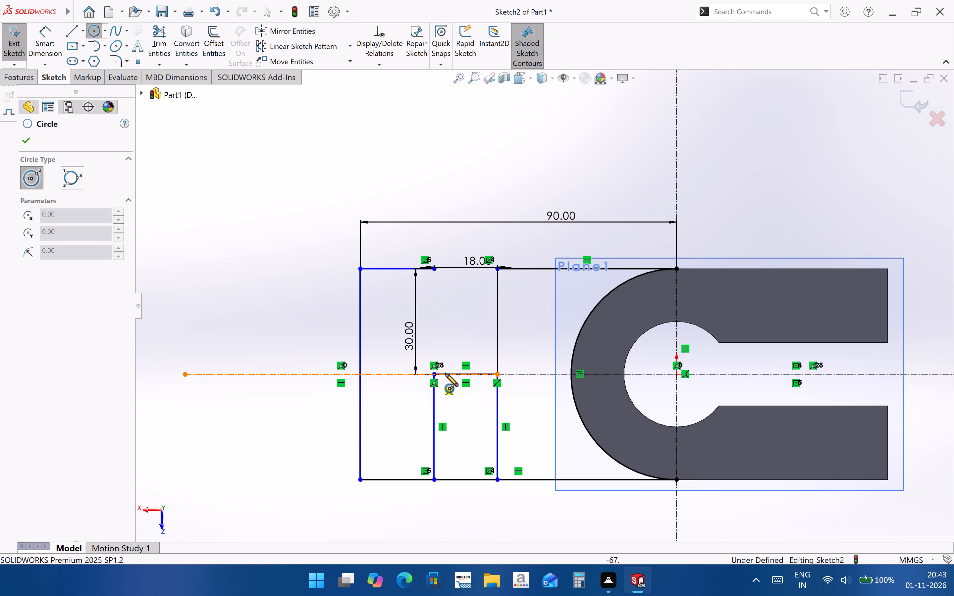
{"action": "left_click", "coordinate": [466, 375]}
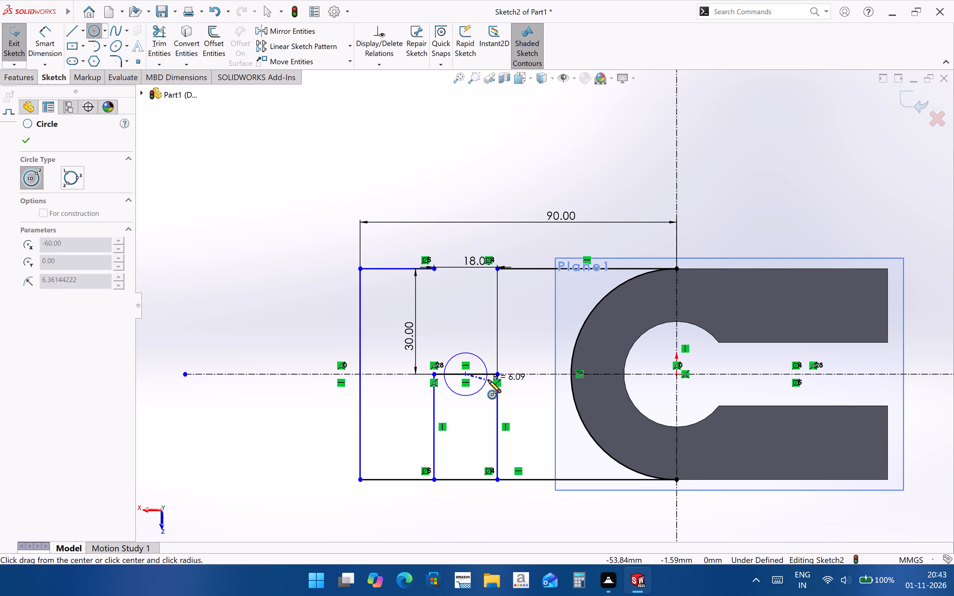
{"action": "left_click", "coordinate": [498, 376]}
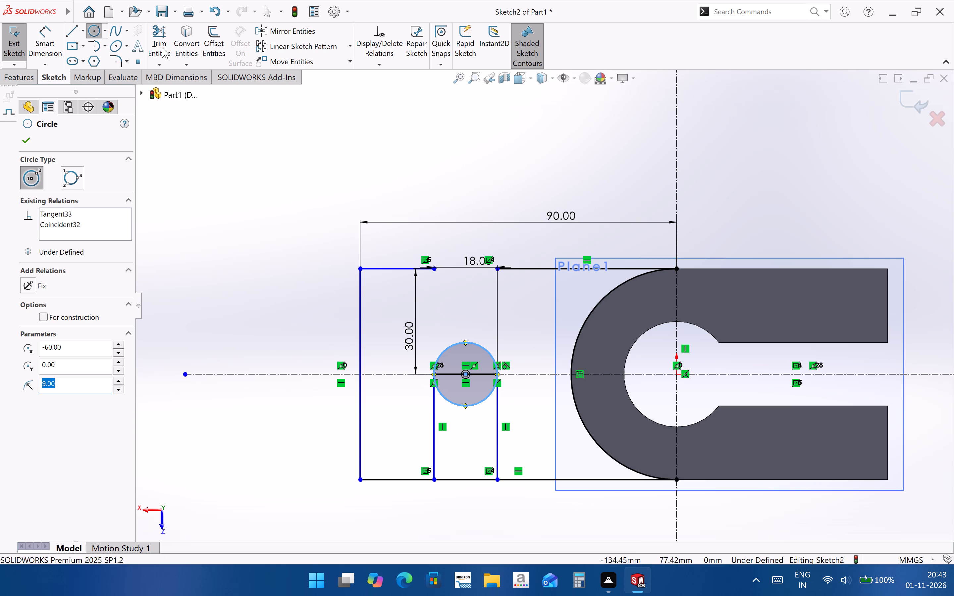
Trim the circle's lower half and the connecting lines across it, leaving a rounded slot end.
{"action": "left_click", "coordinate": [160, 27]}
{"action": "left_click_drag", "start_coordinate": [453, 420], "coordinate": [461, 398]}
{"action": "left_click_drag", "start_coordinate": [457, 388], "coordinate": [457, 380]}
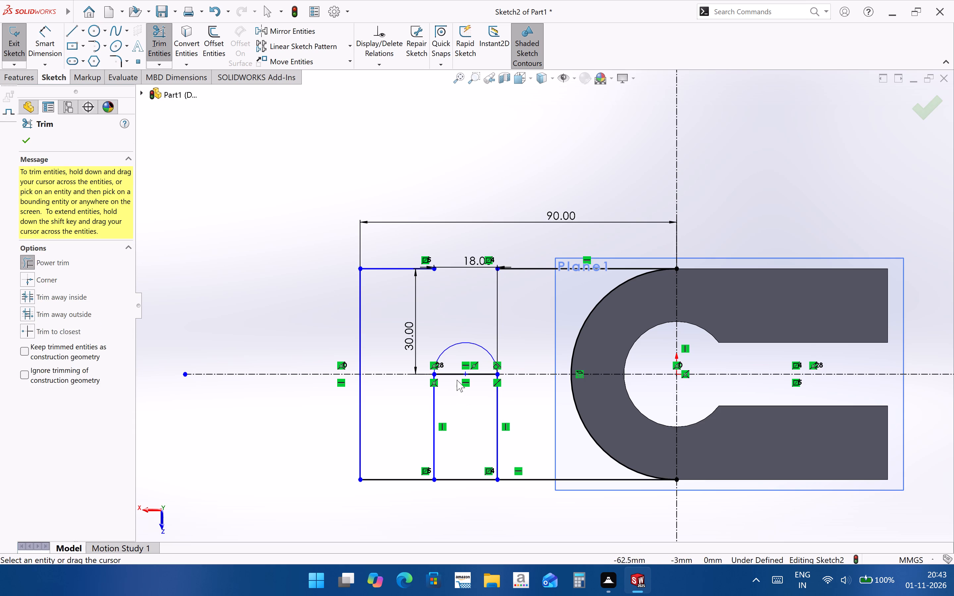
{"action": "left_click_drag", "start_coordinate": [457, 380], "coordinate": [457, 370]}
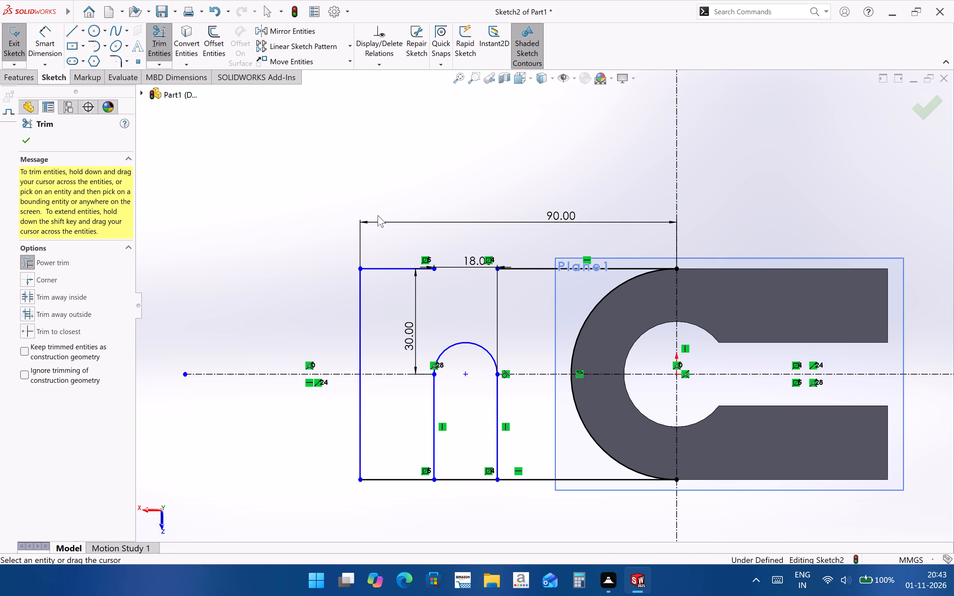
Extend the short upper edge line across the former slot opening to close the arm's upper edge.
{"action": "left_click", "coordinate": [167, 62]}
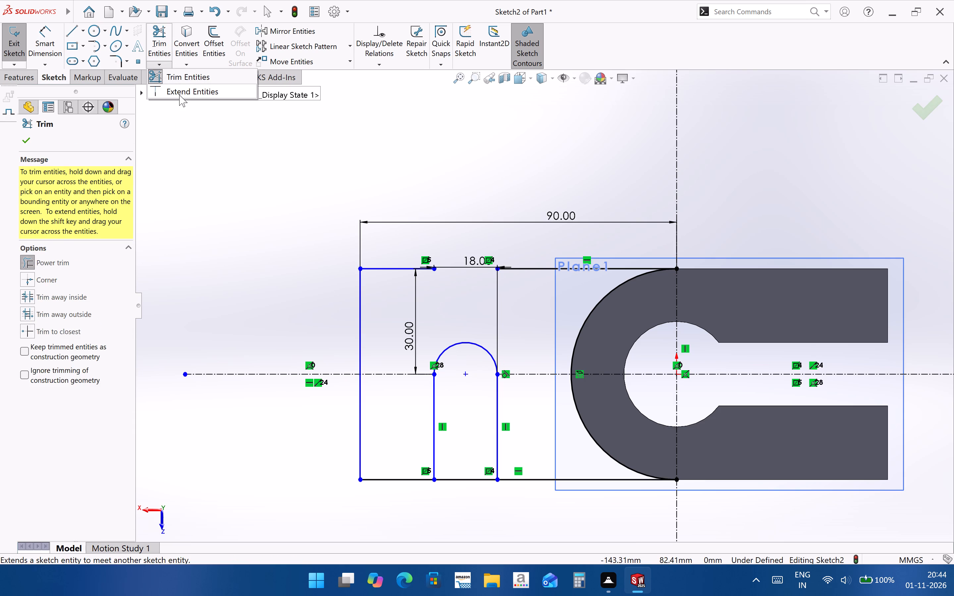
{"action": "left_click", "coordinate": [179, 95]}
{"action": "left_click", "coordinate": [423, 267]}
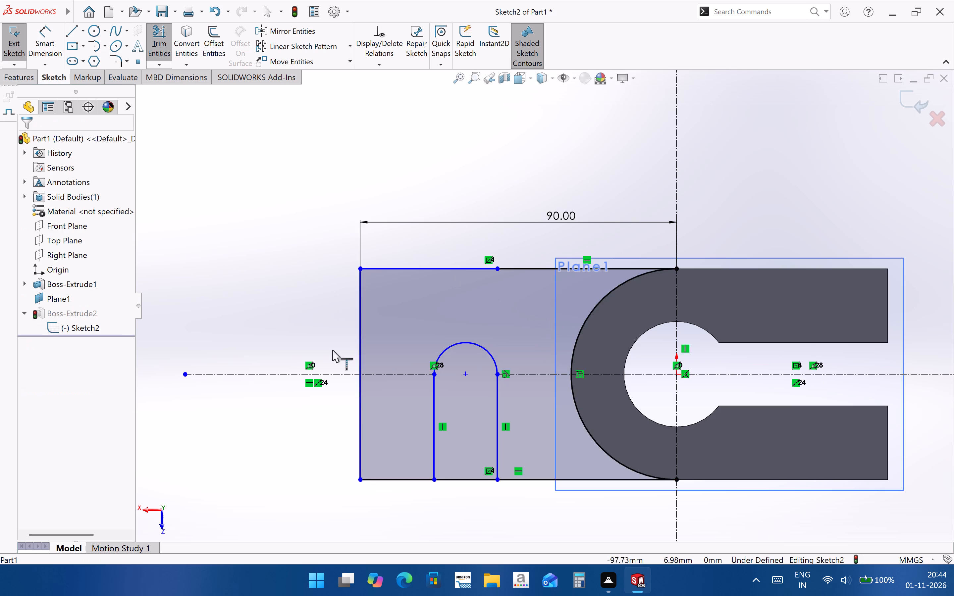
{"action": "scroll", "coordinate": [436, 463], "scroll_direction": "up", "scroll_amount": 1}
{"action": "left_click", "coordinate": [452, 507]}
{"action": "key", "text": "Escape"}
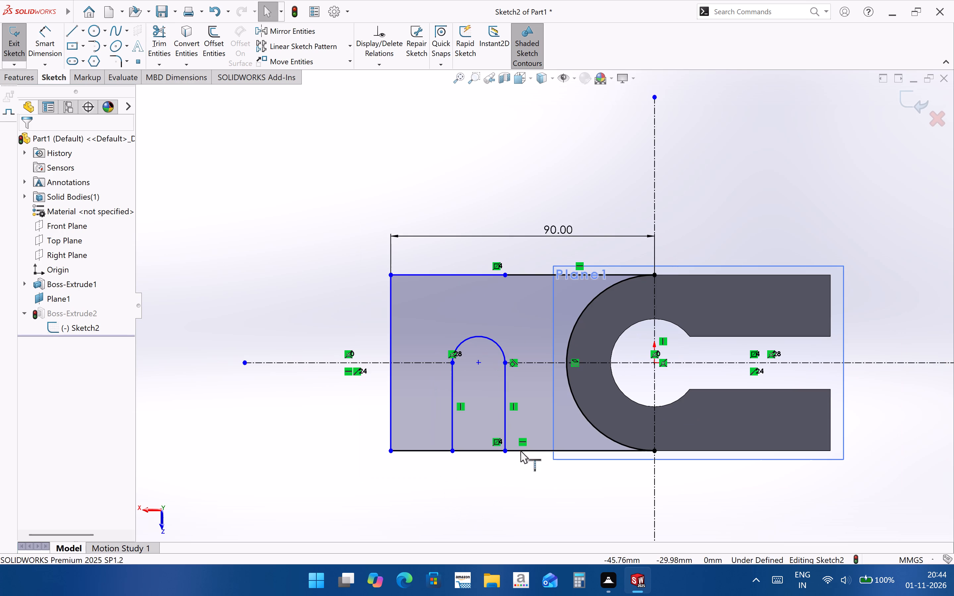
Trim the arm's lower edge between the slot sides to open the slot there.
{"action": "scroll", "coordinate": [493, 444], "scroll_direction": "down", "scroll_amount": 1}
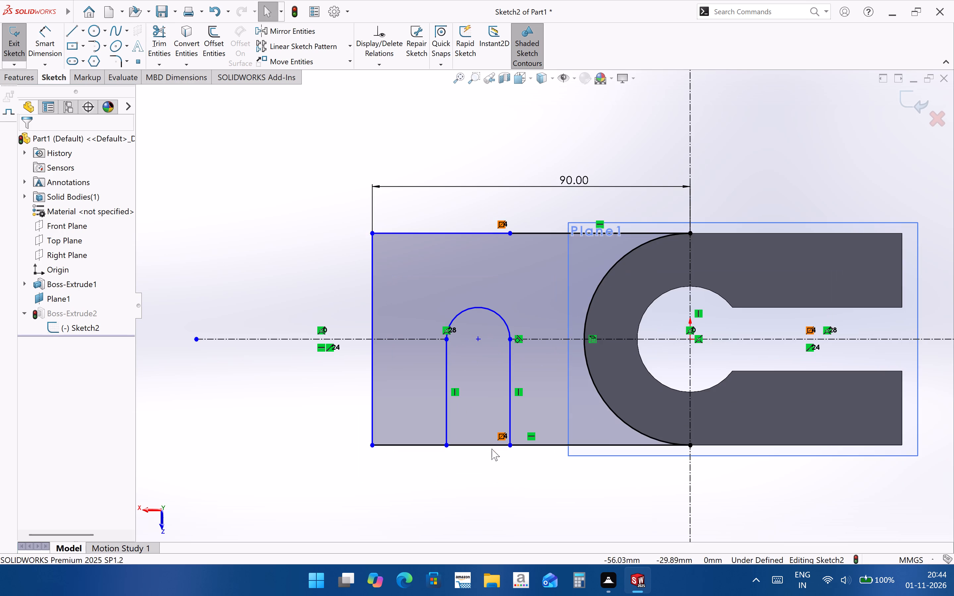
{"action": "left_click", "coordinate": [159, 37]}
{"action": "left_click_drag", "start_coordinate": [471, 450], "coordinate": [472, 439]}
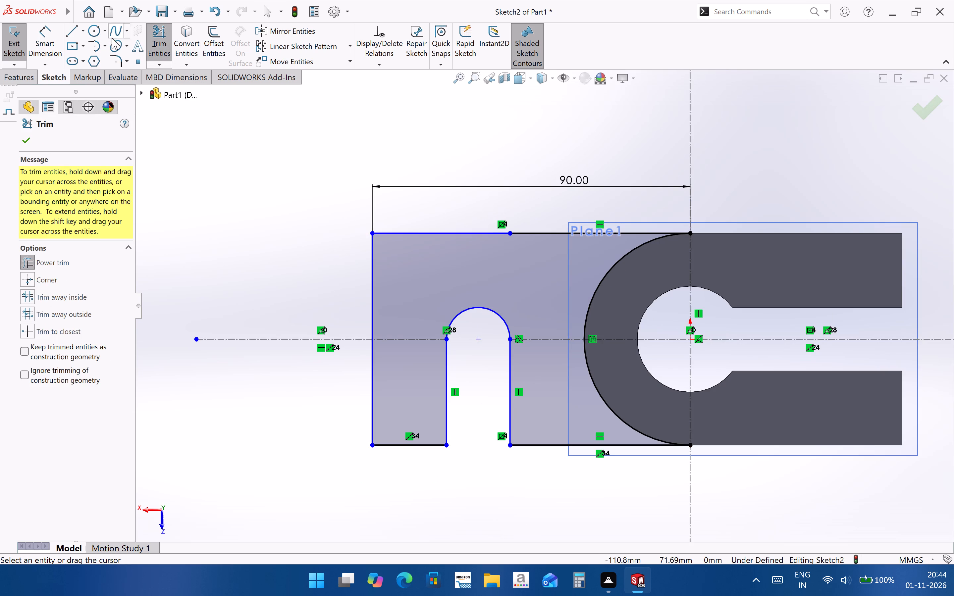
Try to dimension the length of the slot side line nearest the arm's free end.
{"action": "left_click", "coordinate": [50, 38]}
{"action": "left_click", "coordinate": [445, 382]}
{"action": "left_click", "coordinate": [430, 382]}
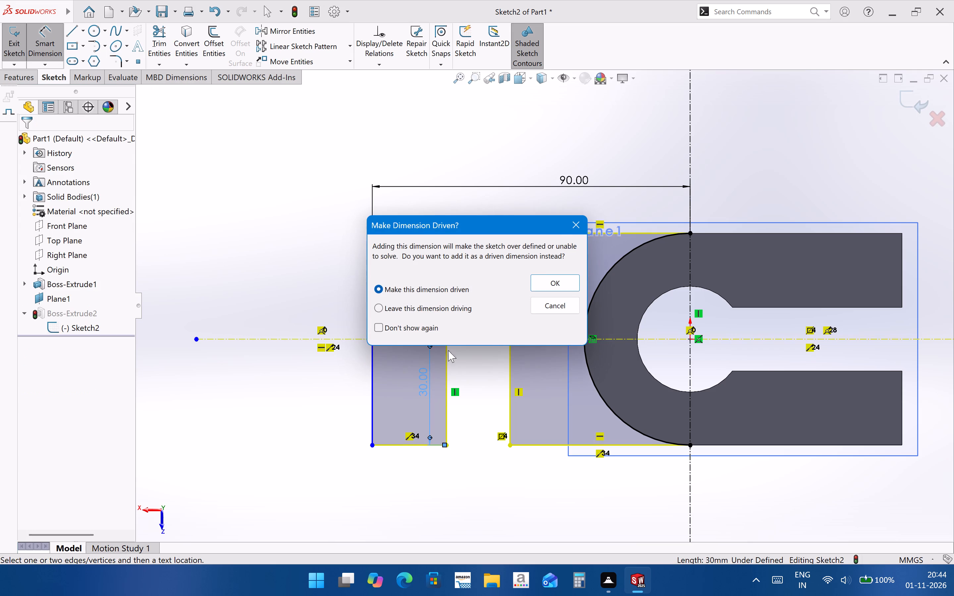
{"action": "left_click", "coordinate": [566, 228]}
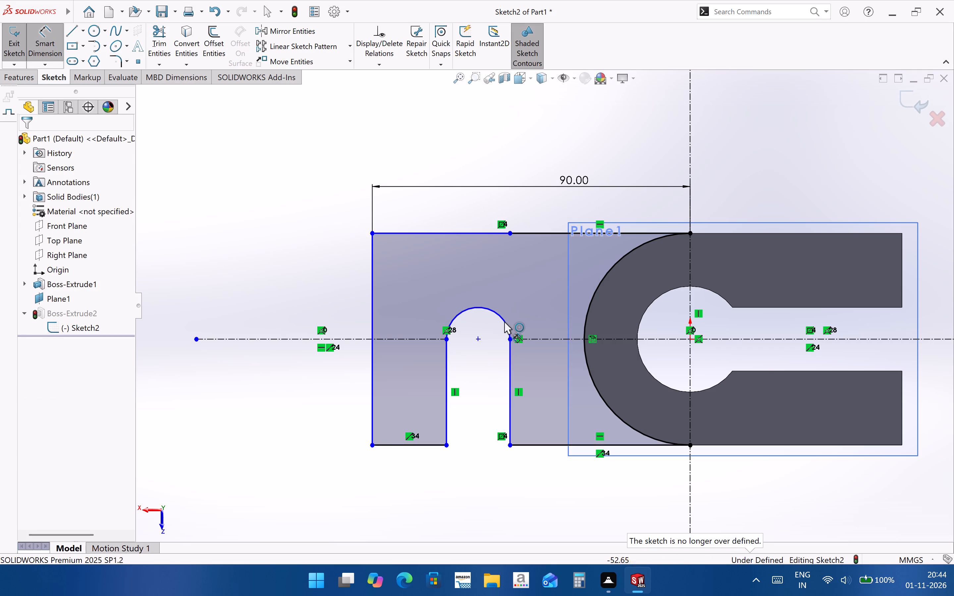
Dimension the slot's rounded end arc with a 9 mm radius.
{"action": "left_click", "coordinate": [504, 321]}
{"action": "left_click", "coordinate": [499, 293]}
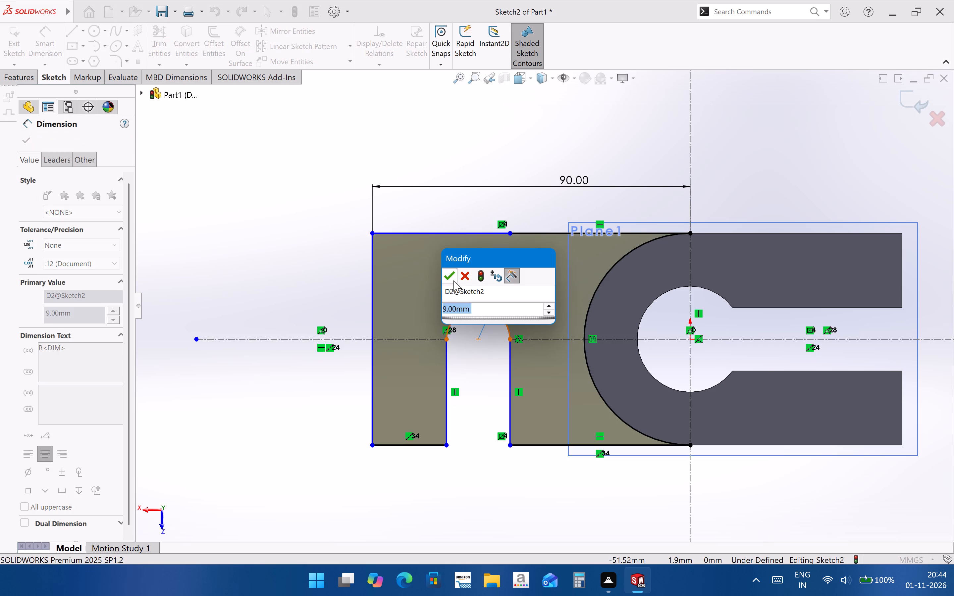
{"action": "left_click", "coordinate": [453, 280]}
{"action": "left_click", "coordinate": [469, 486]}
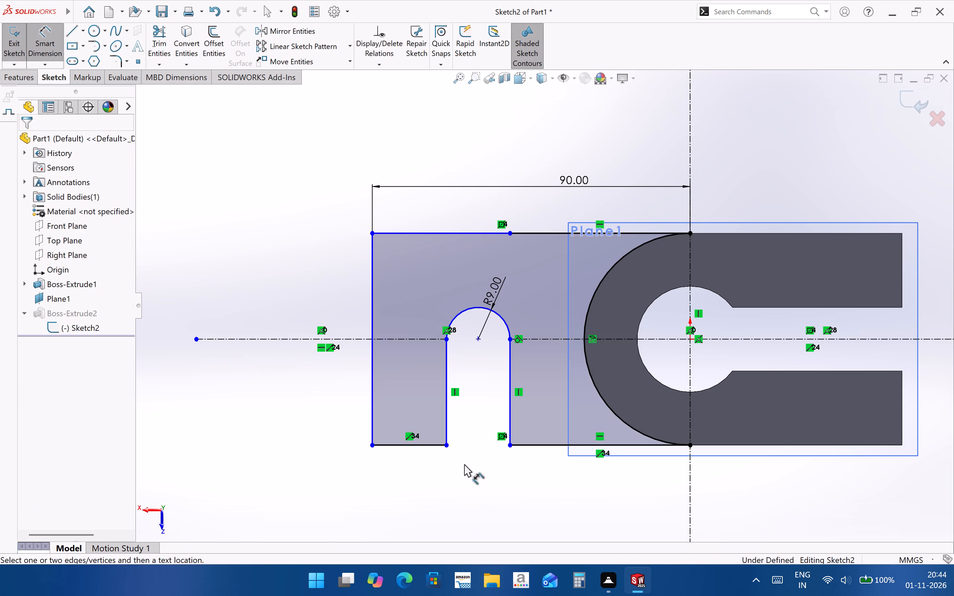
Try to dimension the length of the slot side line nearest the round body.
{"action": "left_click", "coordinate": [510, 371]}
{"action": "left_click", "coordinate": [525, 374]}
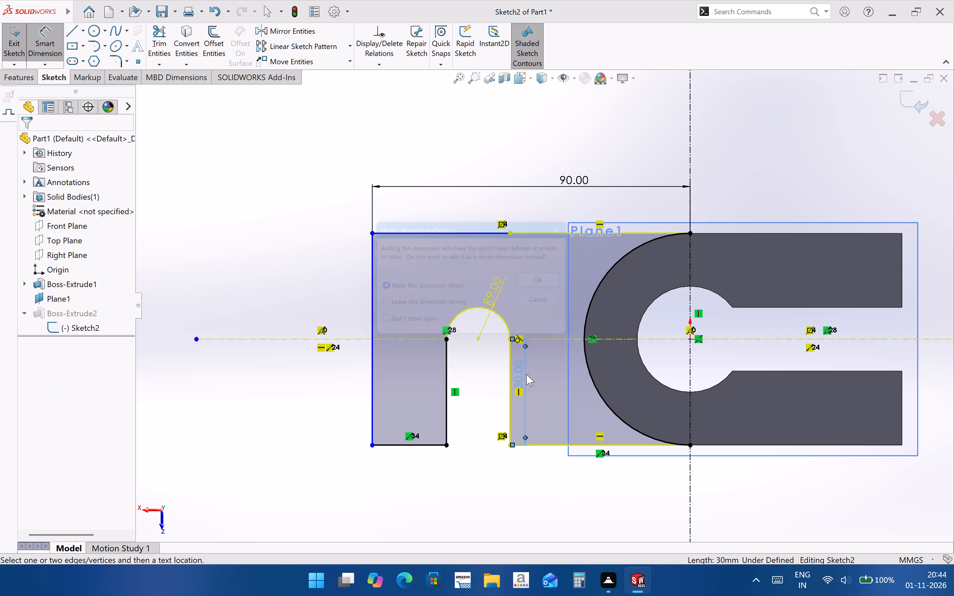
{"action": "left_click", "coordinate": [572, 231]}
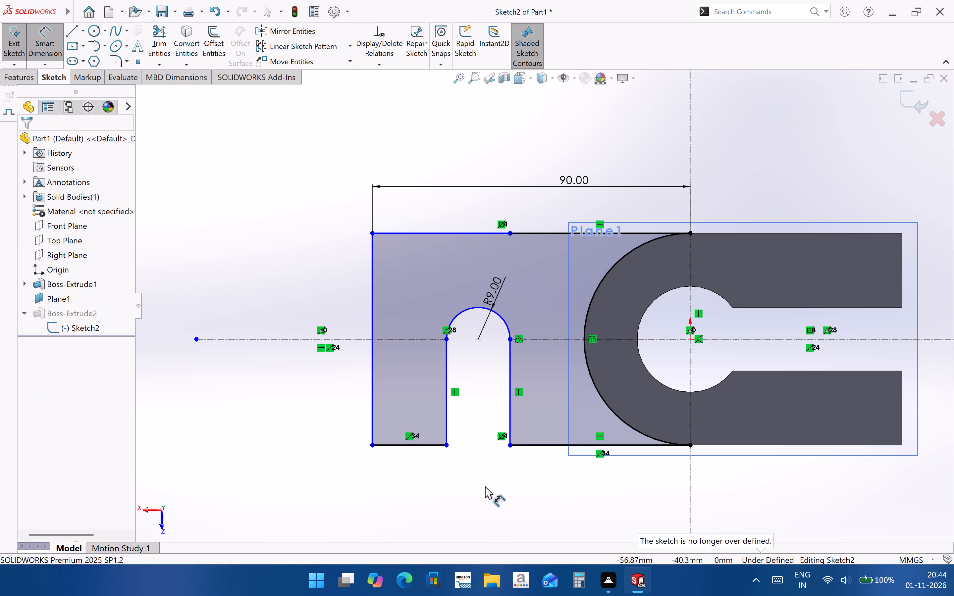
Dimension the upper edge segment extending from the arm's free-end corner at 39 mm.
{"action": "left_click", "coordinate": [475, 235]}
{"action": "left_click", "coordinate": [476, 250]}
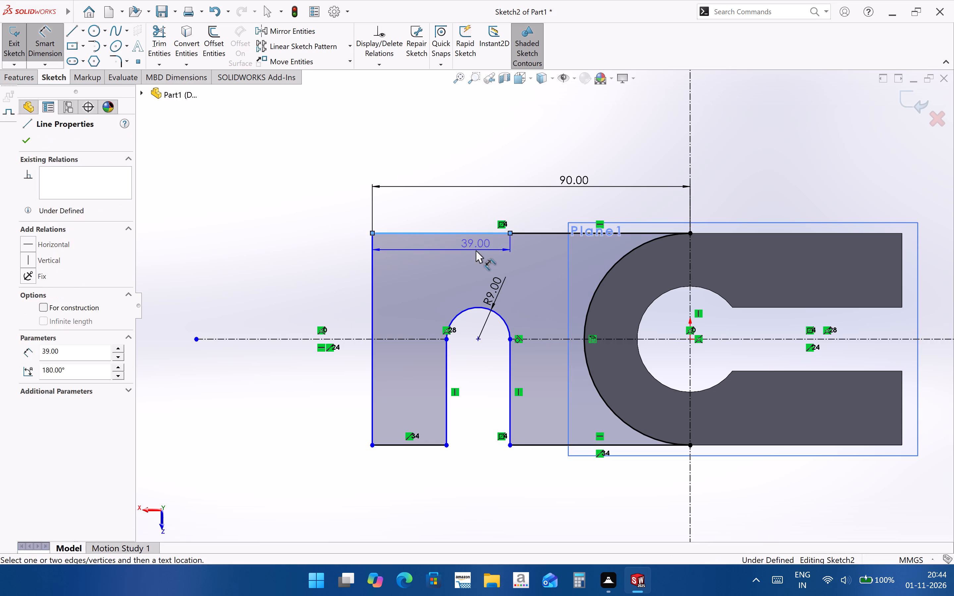
{"action": "left_click", "coordinate": [428, 232]}
{"action": "left_click", "coordinate": [485, 438]}
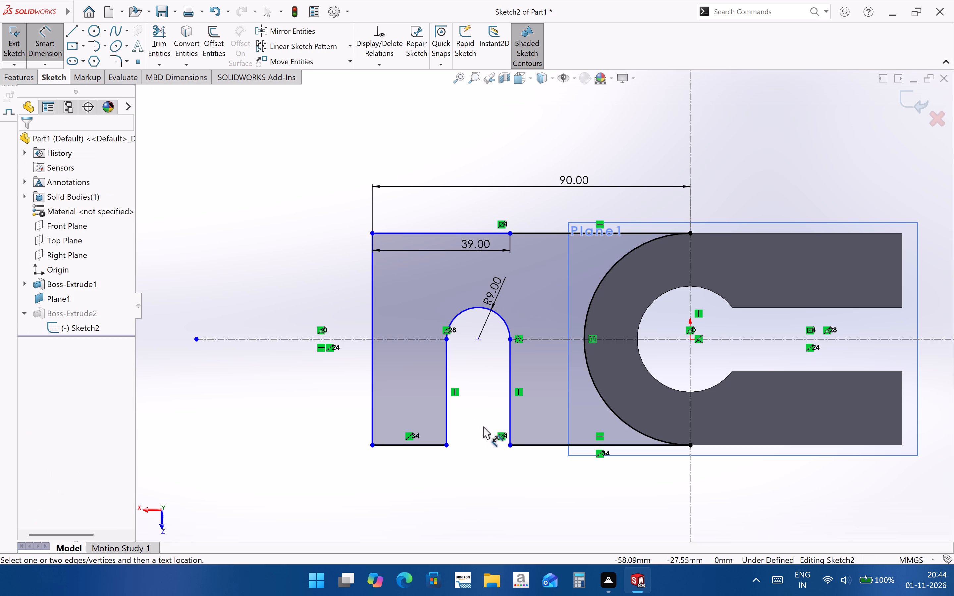
Fully define the arm sketch's selected profile entities with calculated relations and dimensions, and exit the sketch.
{"action": "left_click_drag", "start_coordinate": [323, 206], "coordinate": [741, 483]}
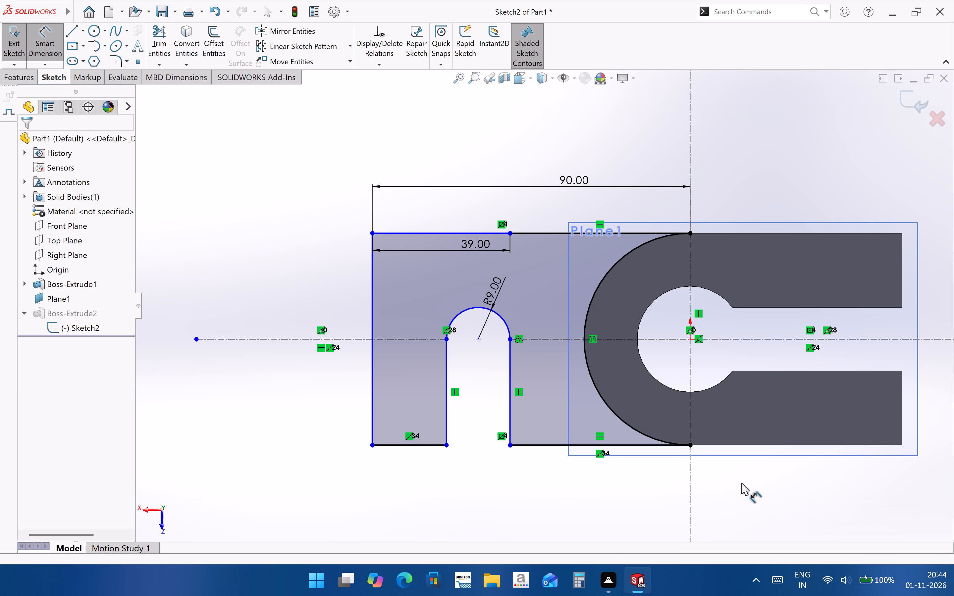
{"action": "left_click_drag", "start_coordinate": [741, 483], "coordinate": [740, 483]}
{"action": "key", "text": "Escape"}
{"action": "left_click_drag", "start_coordinate": [323, 201], "coordinate": [713, 501]}
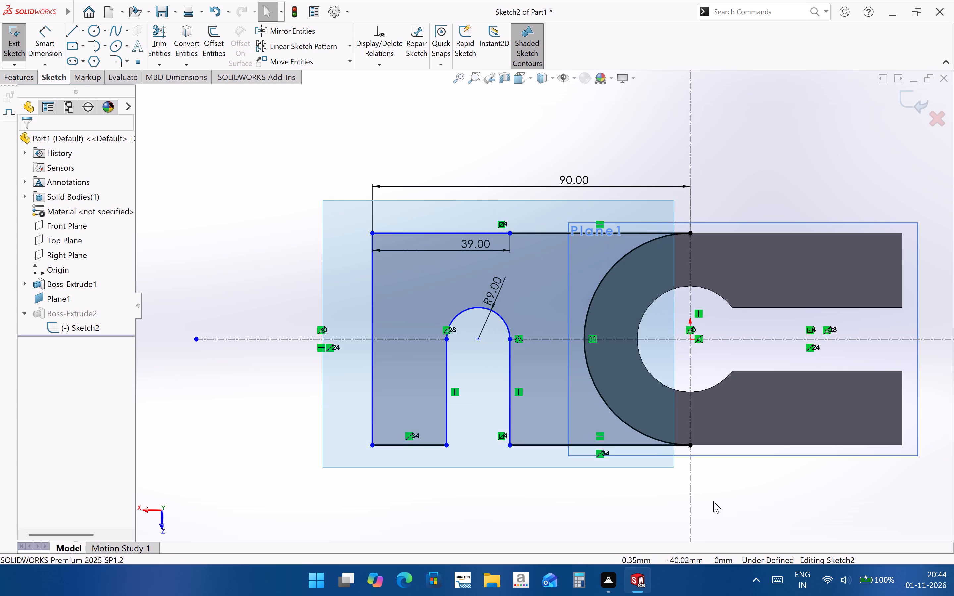
{"action": "left_click_drag", "start_coordinate": [713, 501], "coordinate": [736, 515]}
{"action": "left_click", "coordinate": [382, 68]}
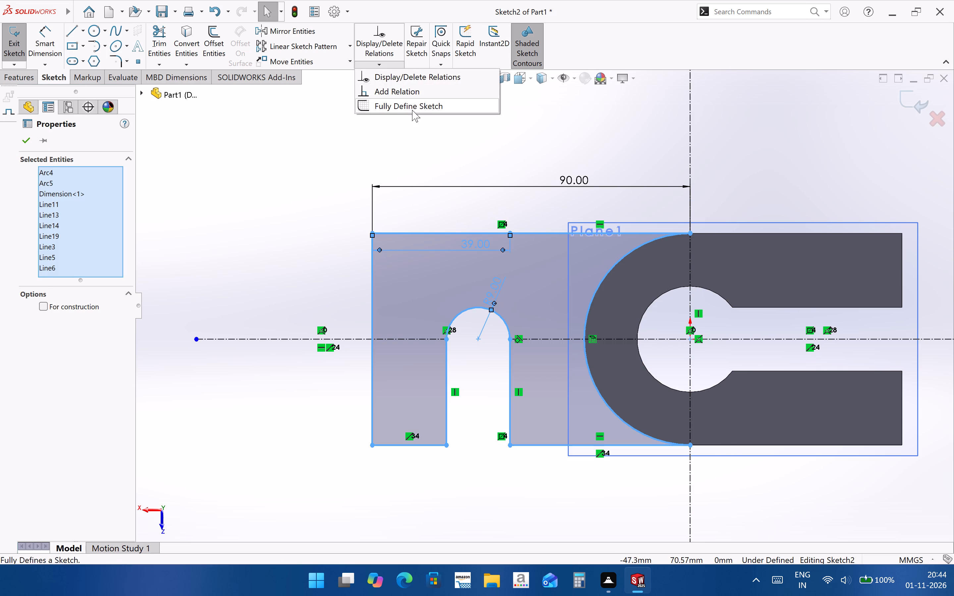
{"action": "left_click", "coordinate": [412, 110]}
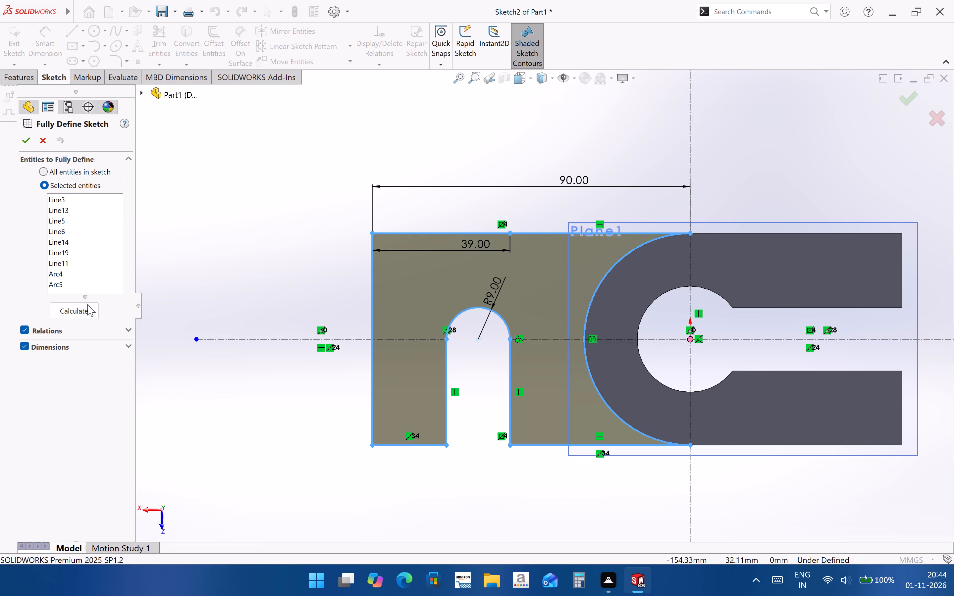
{"action": "left_click", "coordinate": [83, 311]}
{"action": "left_click", "coordinate": [23, 139]}
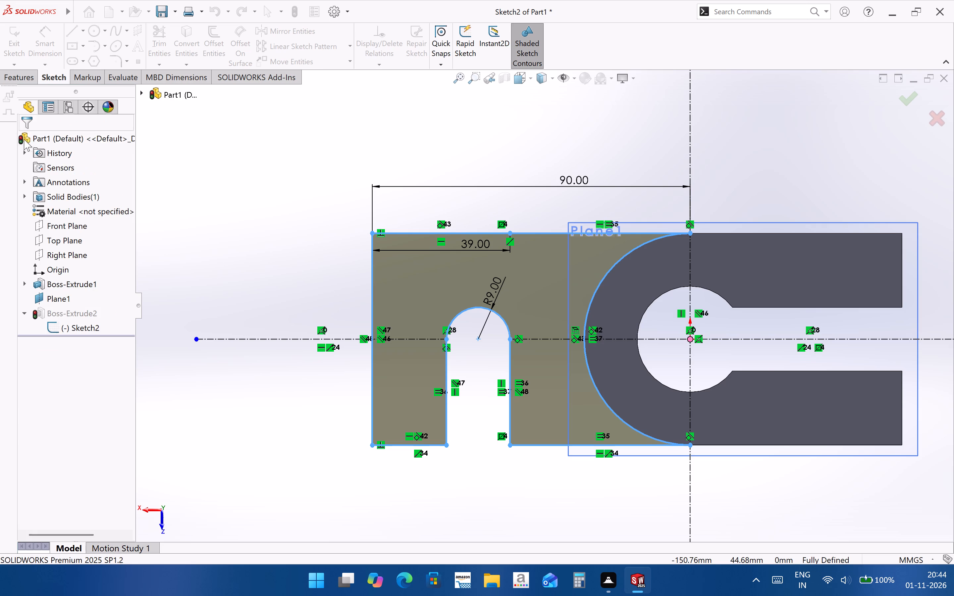
{"action": "left_click", "coordinate": [204, 387]}
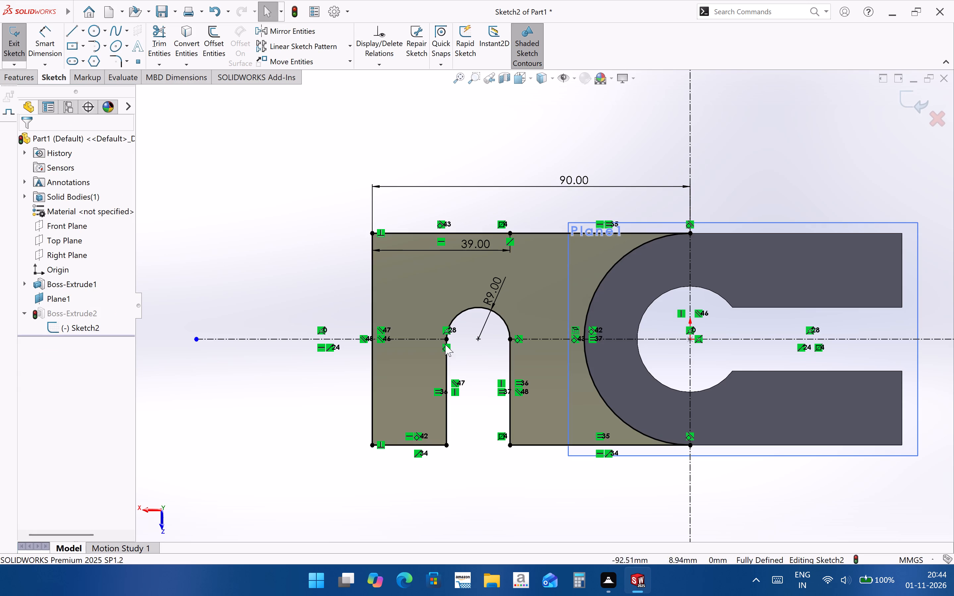
{"action": "scroll", "coordinate": [451, 301], "scroll_direction": "up", "scroll_amount": 1}
{"action": "left_click", "coordinate": [476, 464]}
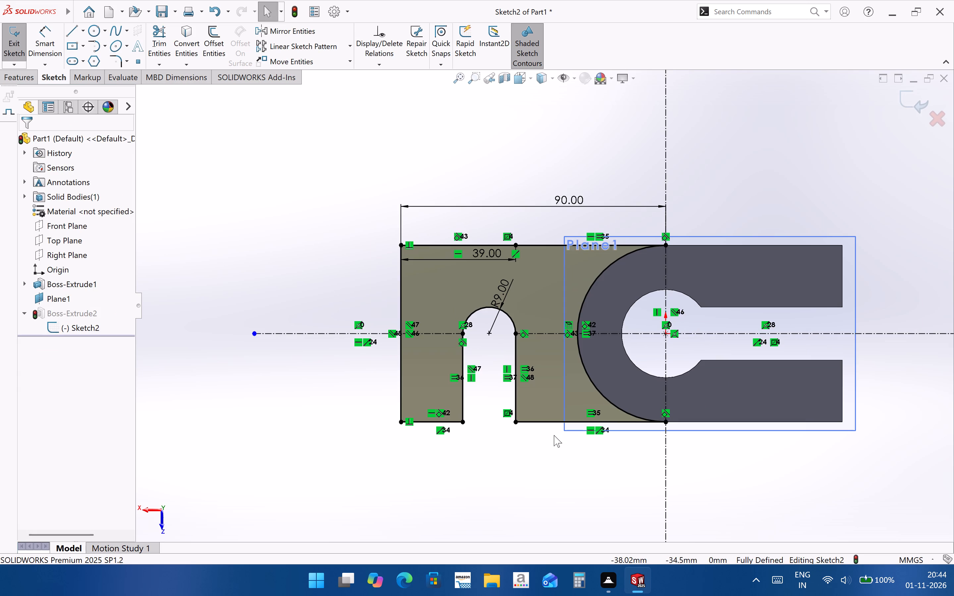
{"action": "left_click", "coordinate": [922, 104]}
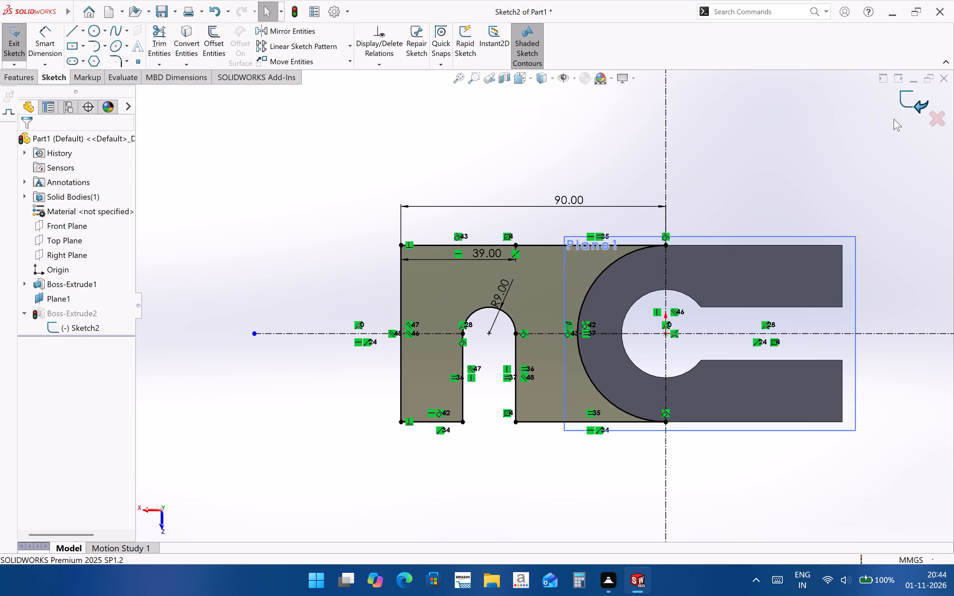
Hide all reference item types in the view, including Plane1.
{"action": "scroll", "coordinate": [522, 379], "scroll_direction": "up", "scroll_amount": 3}
{"action": "middle_click_drag", "start_coordinate": [544, 384], "coordinate": [618, 416]}
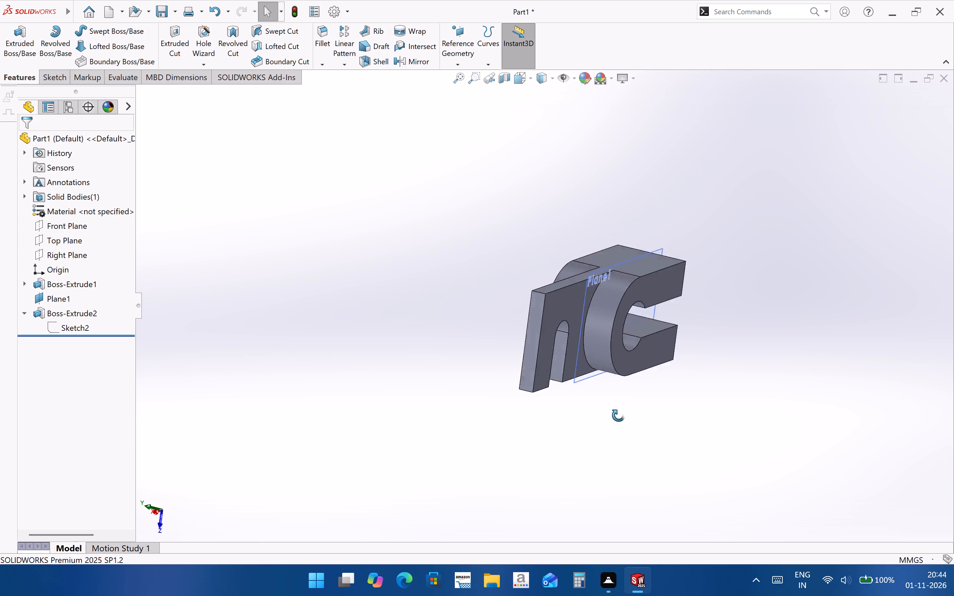
{"action": "middle_click_drag", "start_coordinate": [618, 416], "coordinate": [594, 218]}
{"action": "left_click", "coordinate": [544, 453]}
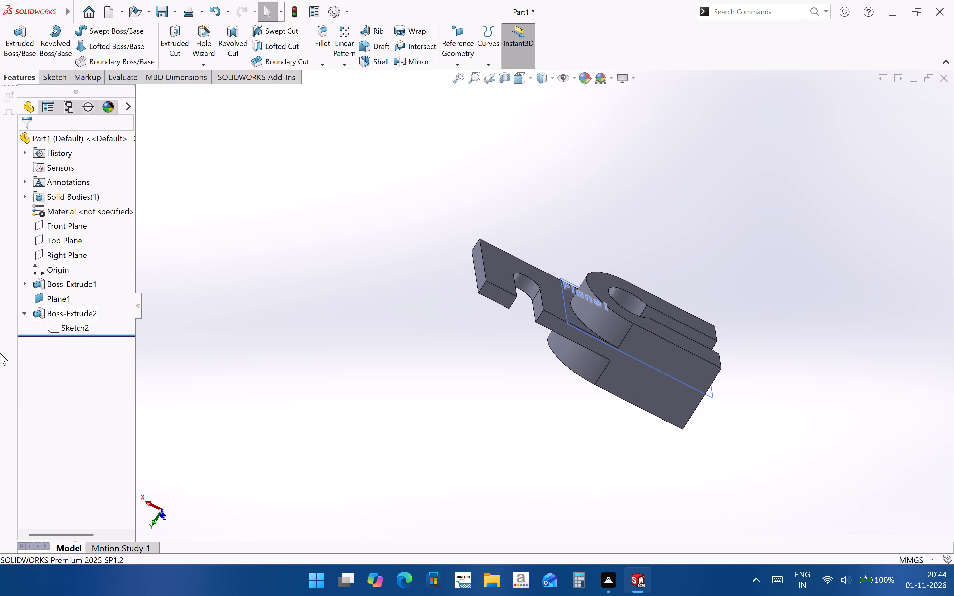
{"action": "left_click", "coordinate": [569, 79]}
{"action": "left_click", "coordinate": [457, 401]}
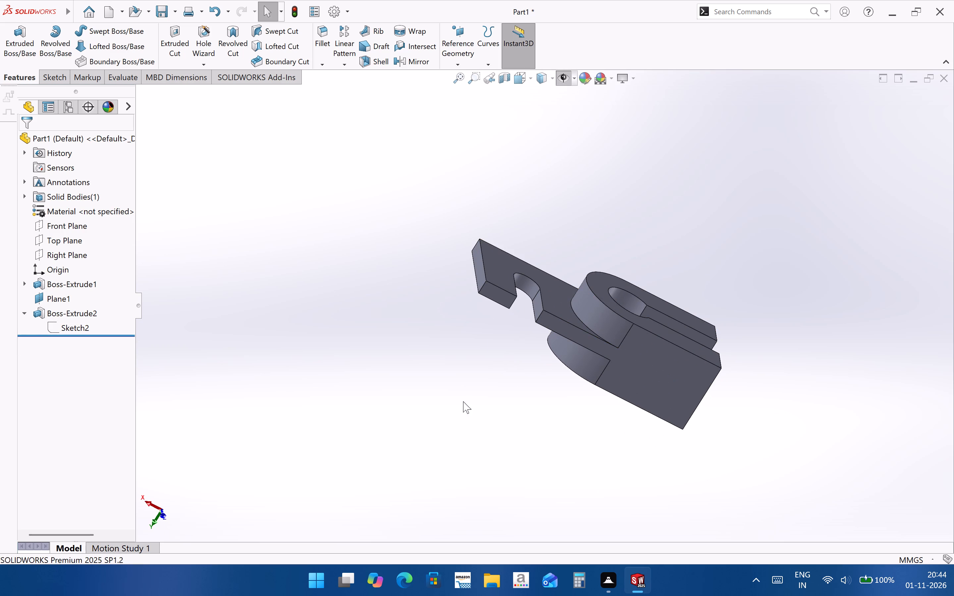
Examine the rebuilt arm, its open slot and the round-ended body from several angles.
{"action": "middle_click_drag", "start_coordinate": [540, 357], "coordinate": [590, 329]}
{"action": "left_click", "coordinate": [586, 318]}
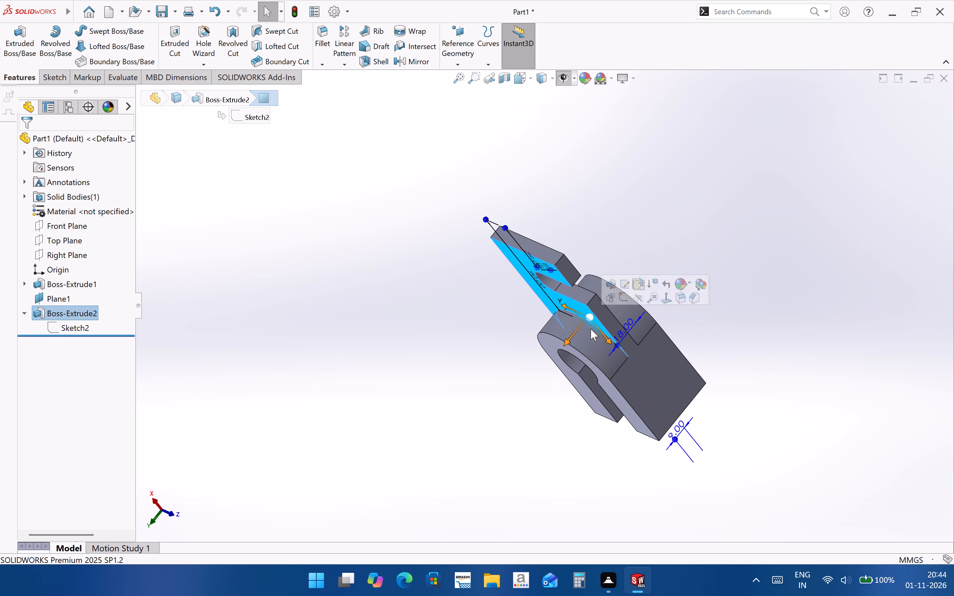
{"action": "left_click", "coordinate": [604, 379], "text": "ctrl"}
{"action": "left_click", "coordinate": [513, 457]}
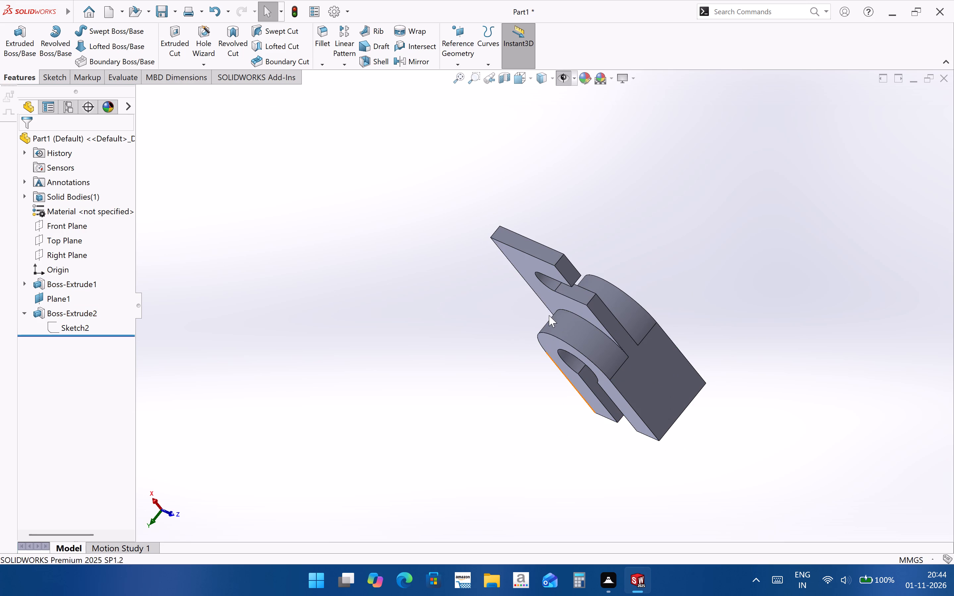
{"action": "middle_click_drag", "start_coordinate": [600, 332], "coordinate": [569, 371]}
{"action": "left_click", "coordinate": [574, 316]}
{"action": "middle_click_drag", "start_coordinate": [596, 328], "coordinate": [569, 357]}
{"action": "left_click", "coordinate": [595, 293], "text": "ctrl"}
{"action": "left_click", "coordinate": [499, 422]}
{"action": "middle_click_drag", "start_coordinate": [381, 337], "coordinate": [461, 435]}
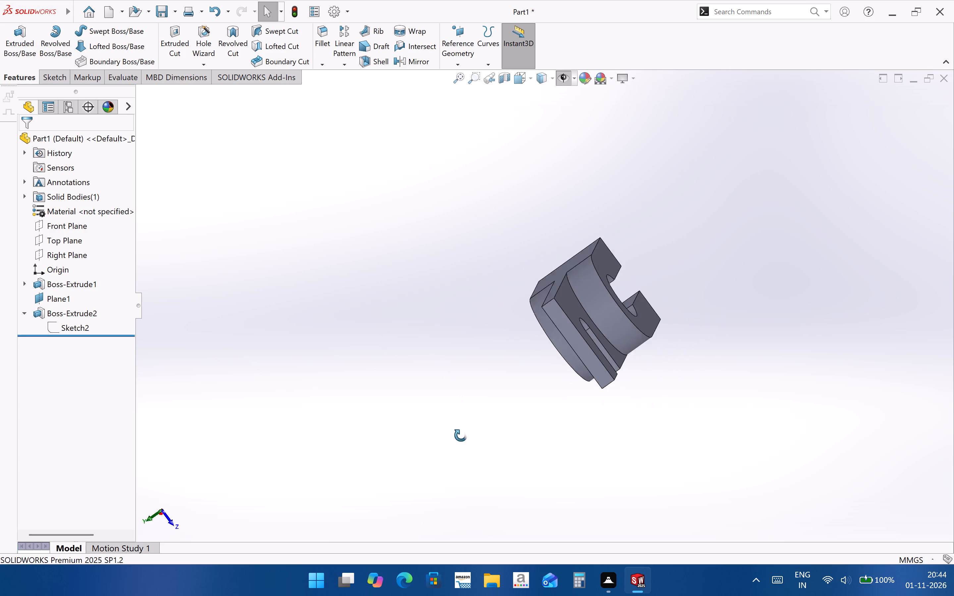
{"action": "middle_click_drag", "start_coordinate": [461, 435], "coordinate": [377, 381]}
{"action": "scroll", "coordinate": [486, 338], "scroll_direction": "down", "scroll_amount": 2}
{"action": "middle_click_drag", "start_coordinate": [618, 352], "coordinate": [617, 345]}
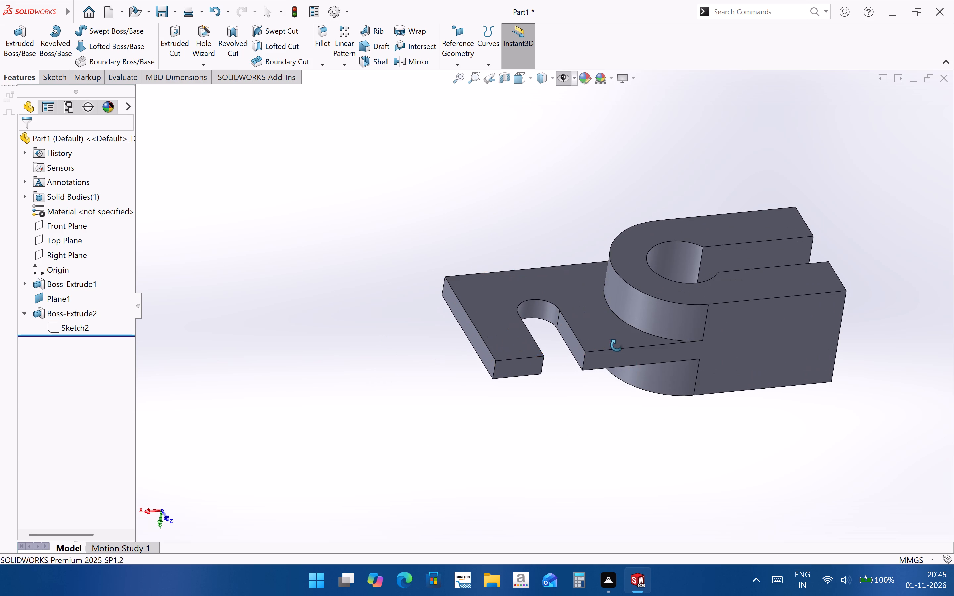
{"action": "middle_click_drag", "start_coordinate": [617, 345], "coordinate": [594, 429]}
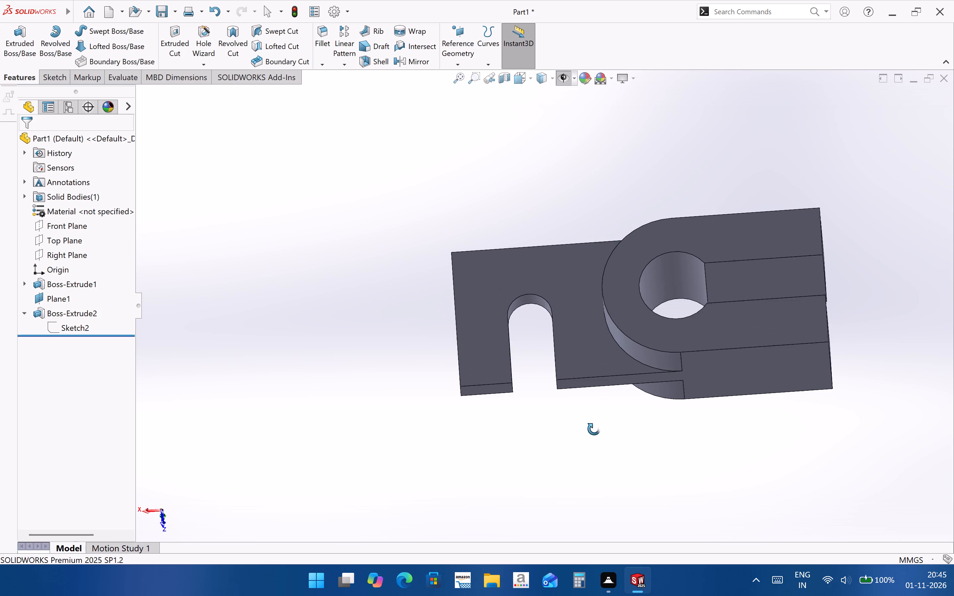
{"action": "middle_click_drag", "start_coordinate": [594, 429], "coordinate": [598, 455]}
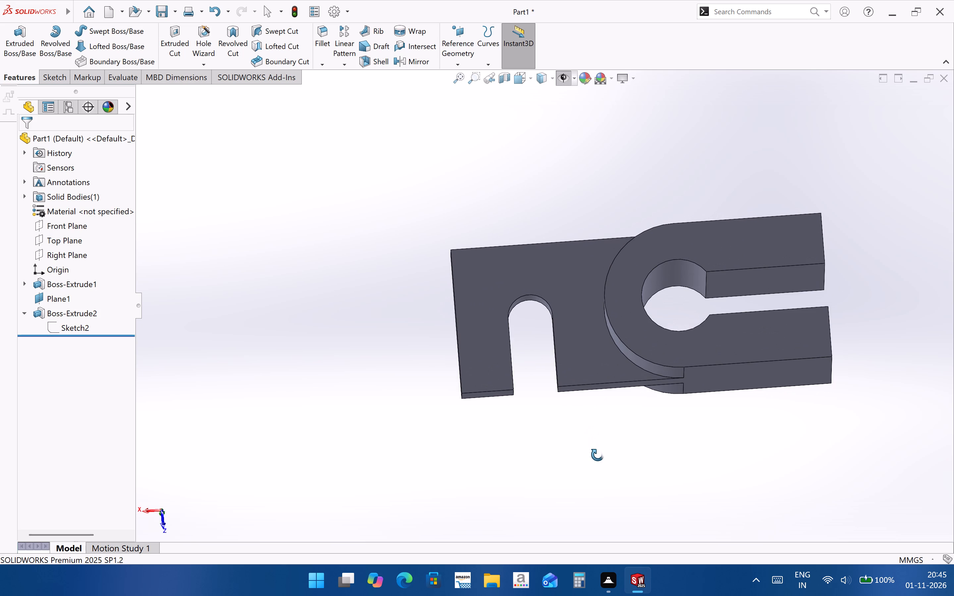
{"action": "middle_click_drag", "start_coordinate": [598, 455], "coordinate": [595, 433]}
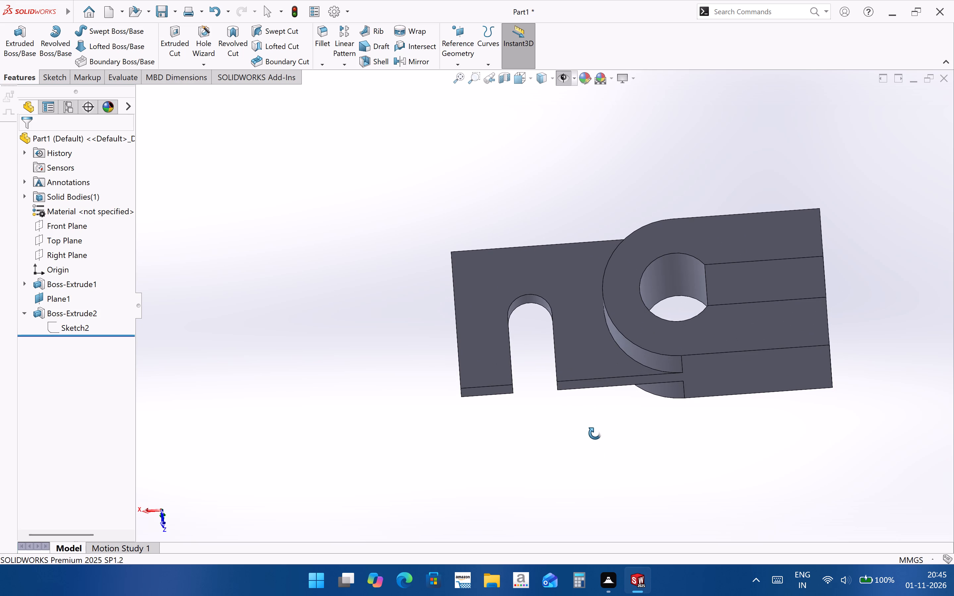
{"action": "middle_click_drag", "start_coordinate": [595, 433], "coordinate": [608, 410]}
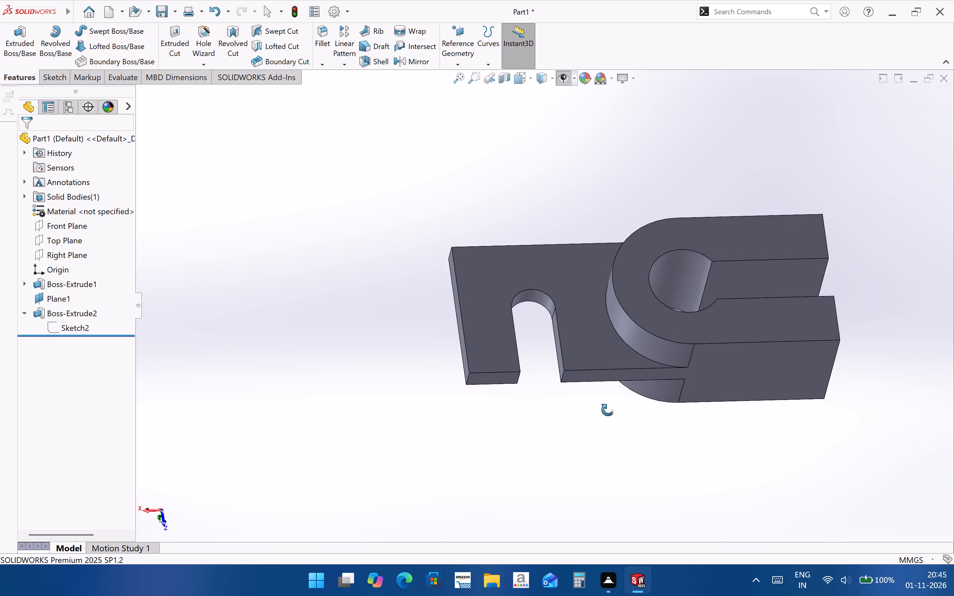
{"action": "middle_click_drag", "start_coordinate": [608, 410], "coordinate": [638, 405]}
Measure the centre distance between the arm's free-end face and the slot's rounded end.
{"action": "left_click", "coordinate": [510, 359]}
{"action": "middle_click_drag", "start_coordinate": [565, 413], "coordinate": [499, 396]}
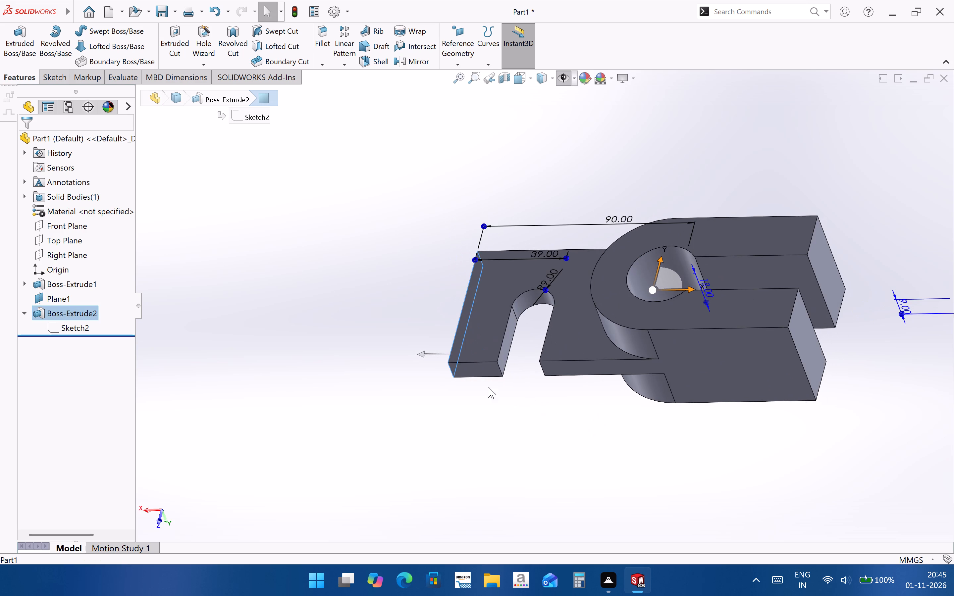
{"action": "left_click", "coordinate": [529, 298], "text": "ctrl"}
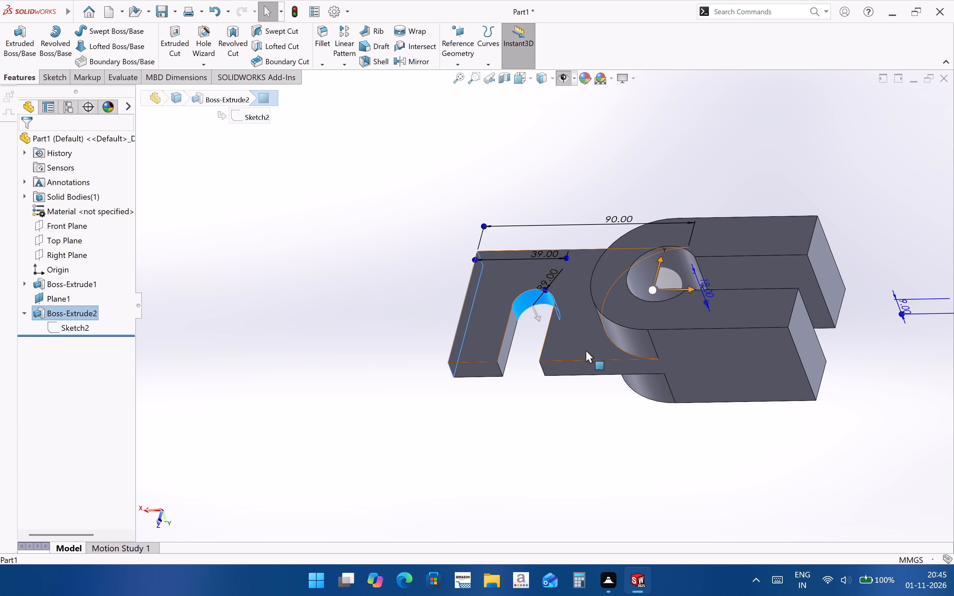
{"action": "key", "text": "m"}
{"action": "middle_click_drag", "start_coordinate": [543, 408], "coordinate": [562, 422]}
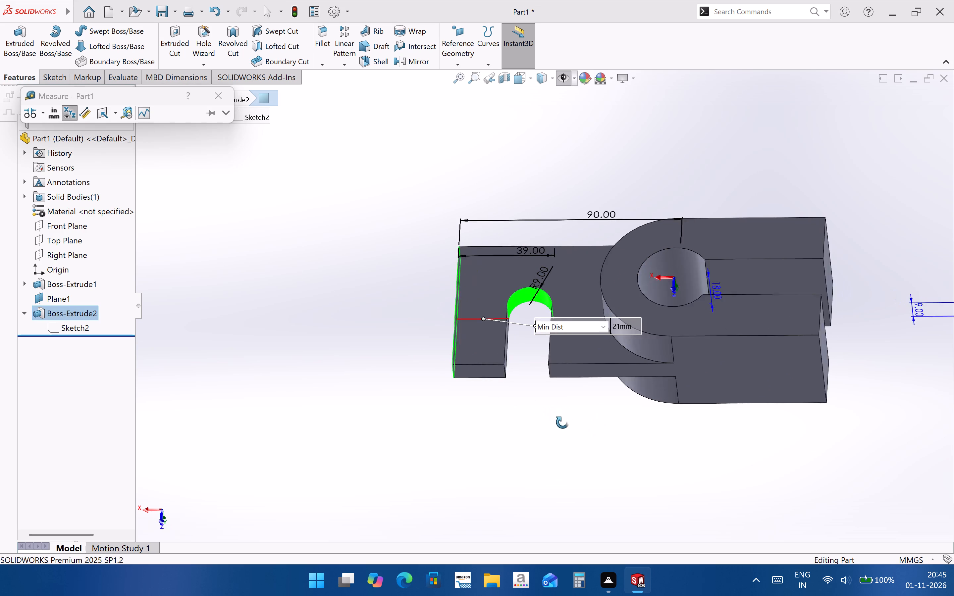
{"action": "middle_click_drag", "start_coordinate": [562, 422], "coordinate": [567, 437]}
{"action": "left_click", "coordinate": [601, 326]}
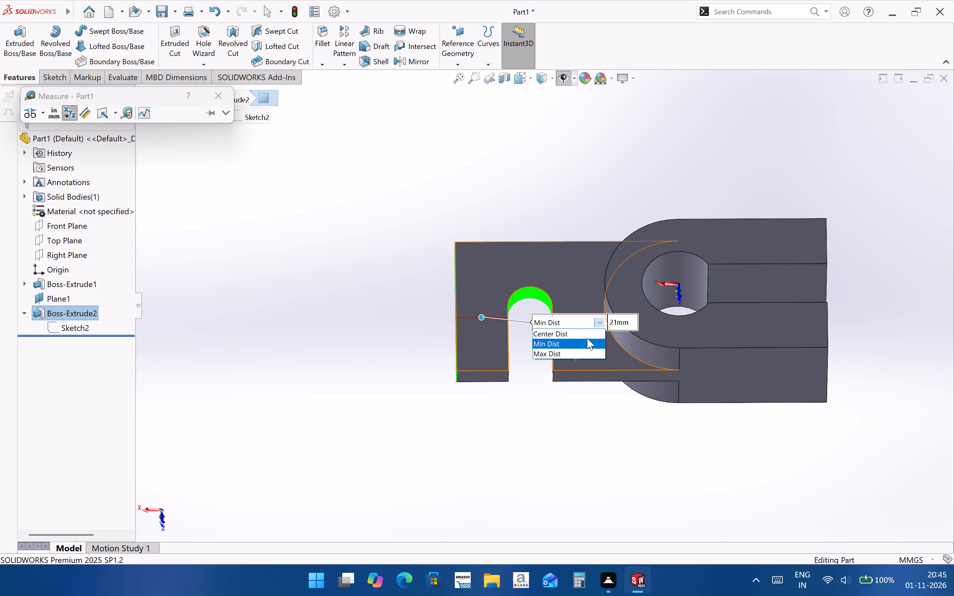
{"action": "left_click", "coordinate": [586, 333]}
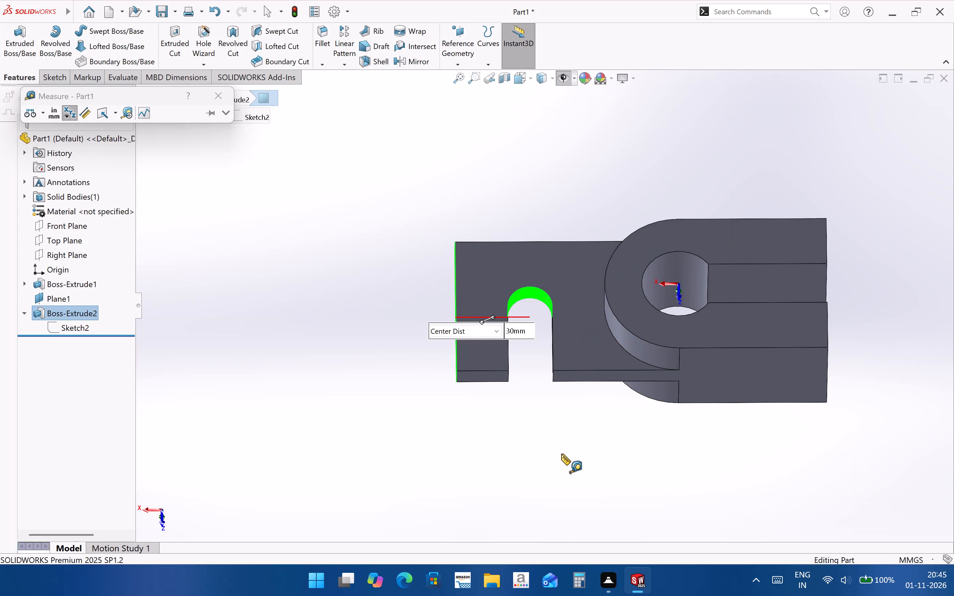
{"action": "left_click", "coordinate": [548, 468]}
Measure the centre distance from the slot's rounded end to the vertical edge where the body's round end meets its flat side.
{"action": "middle_click_drag", "start_coordinate": [542, 385], "coordinate": [560, 387]}
{"action": "left_click", "coordinate": [544, 298]}
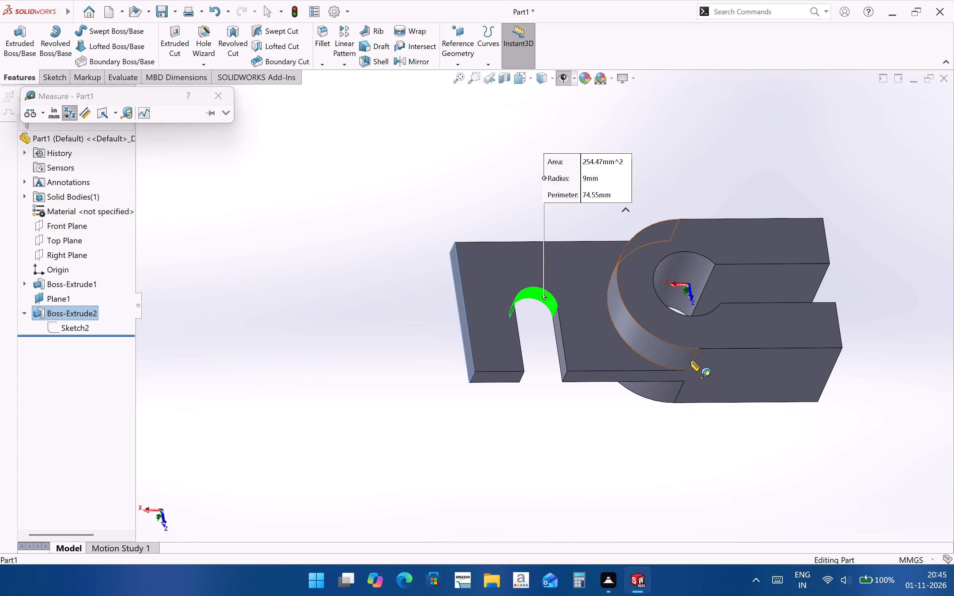
{"action": "left_click", "coordinate": [694, 358], "text": "ctrl"}
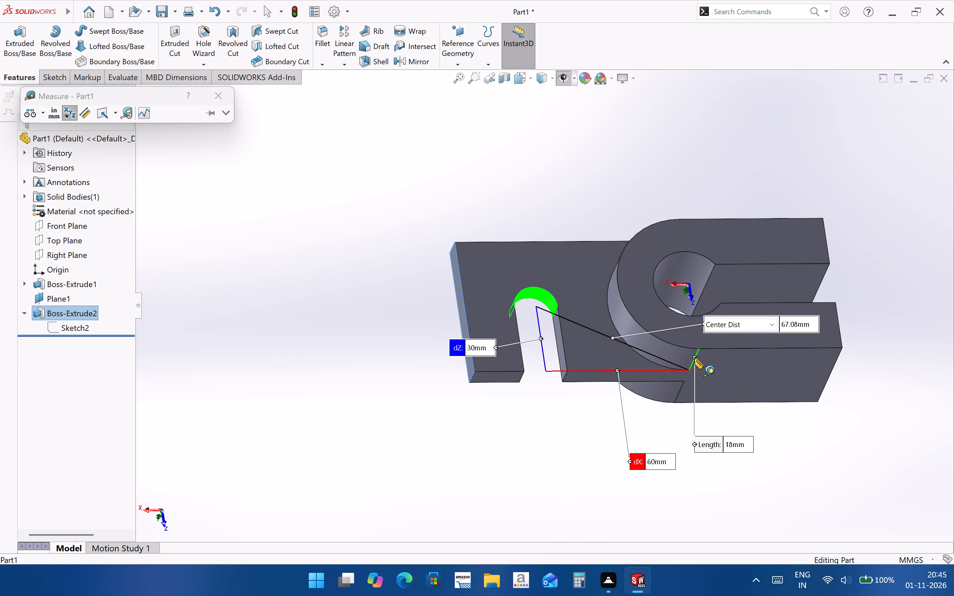
{"action": "middle_click_drag", "start_coordinate": [573, 465], "coordinate": [566, 443]}
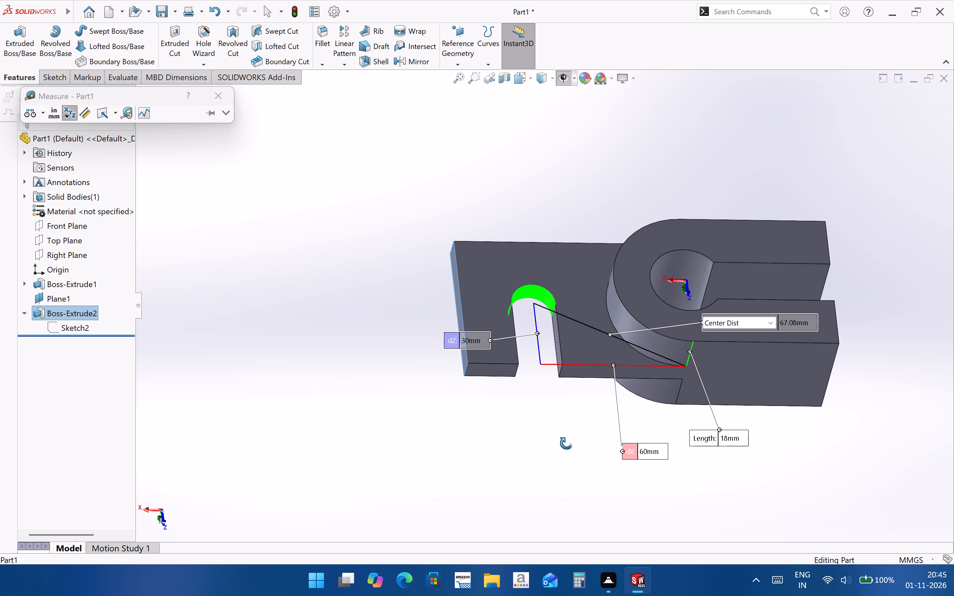
{"action": "middle_click_drag", "start_coordinate": [566, 443], "coordinate": [565, 439]}
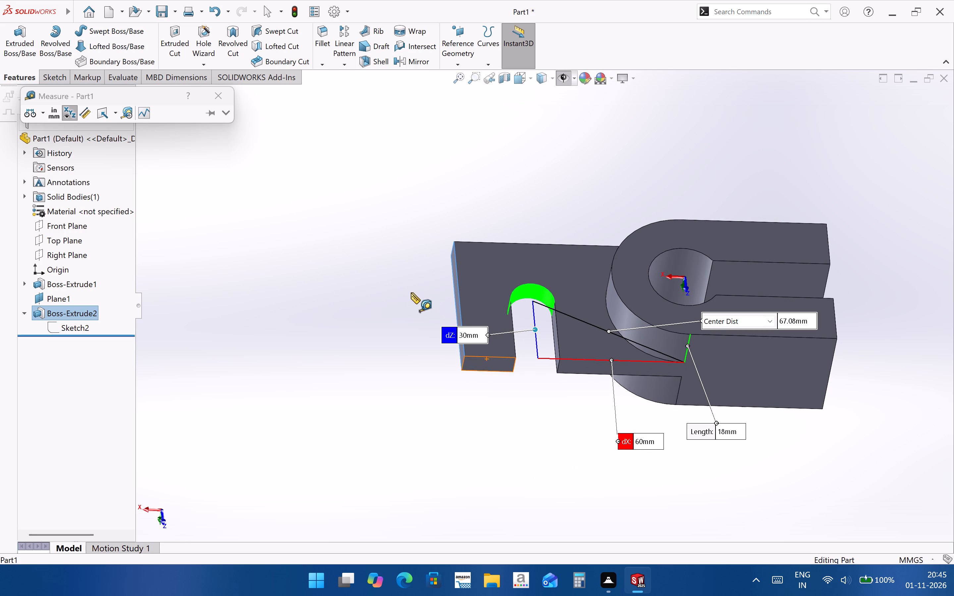
{"action": "left_click", "coordinate": [229, 100]}
{"action": "left_click", "coordinate": [435, 429]}
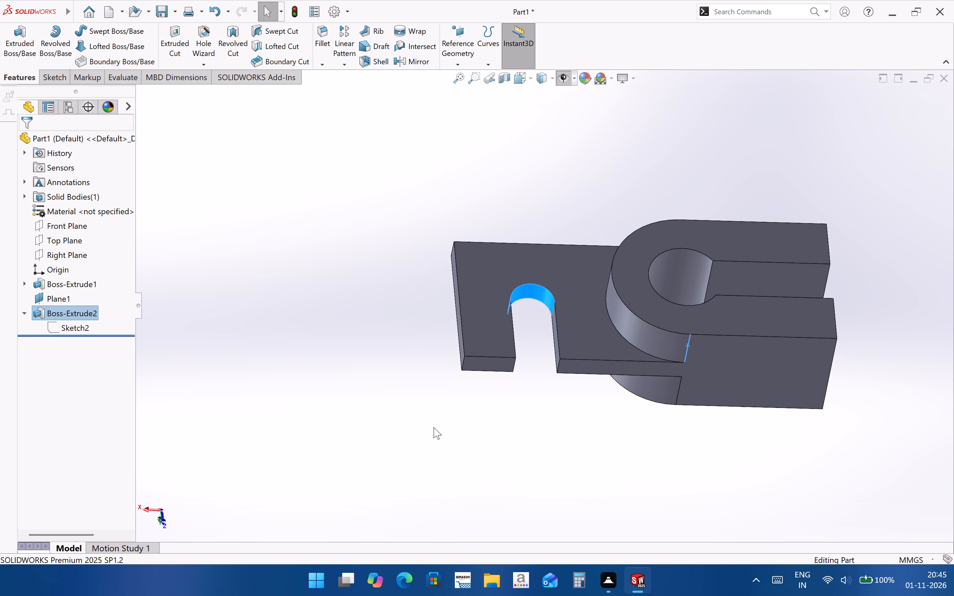
Collapse the arm extrusion, Boss-Extrude2, in the feature tree.
{"action": "middle_click_drag", "start_coordinate": [428, 415], "coordinate": [420, 368]}
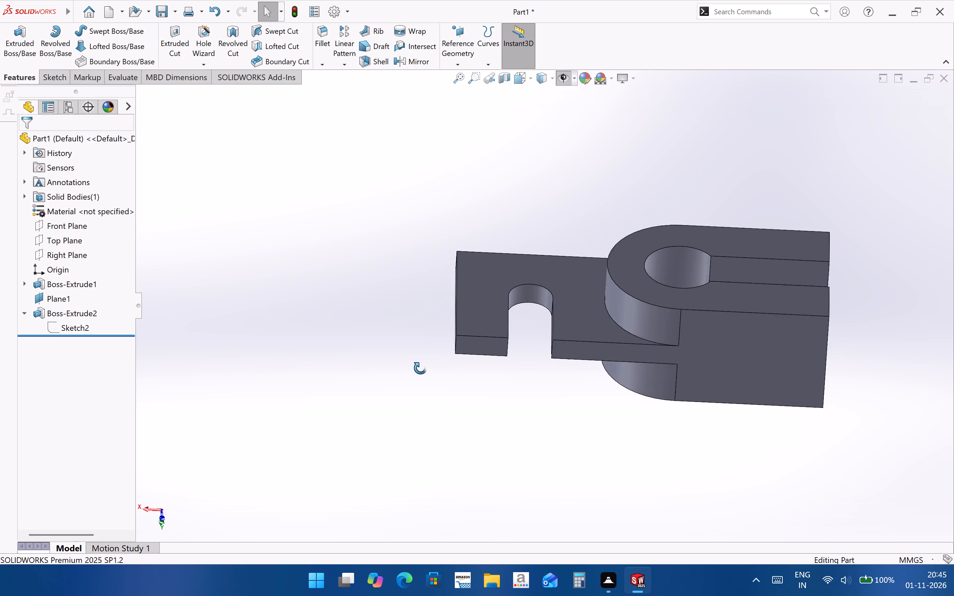
{"action": "middle_click_drag", "start_coordinate": [420, 368], "coordinate": [449, 381]}
{"action": "left_click", "coordinate": [24, 282]}
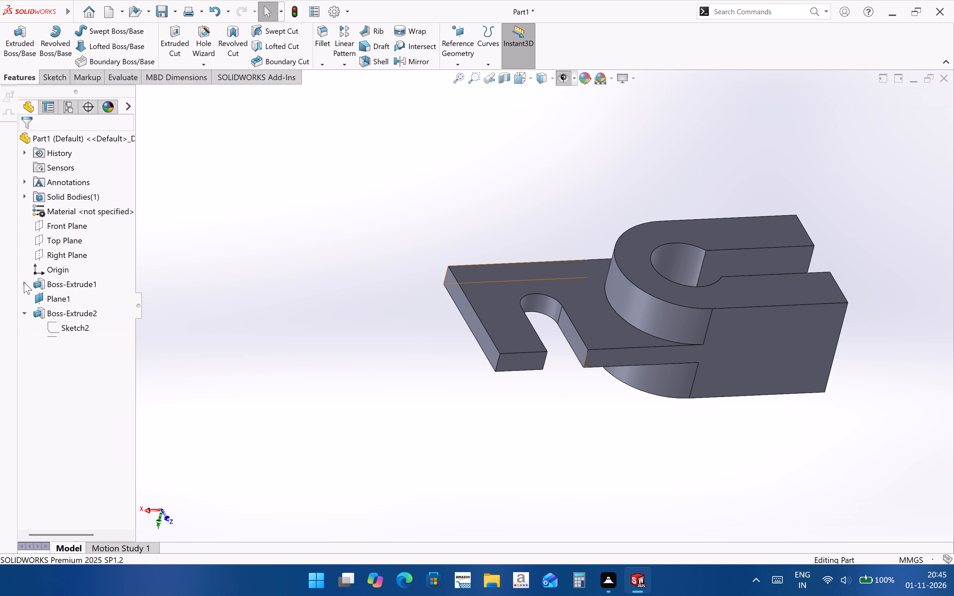
{"action": "left_click", "coordinate": [26, 290]}
{"action": "left_click", "coordinate": [27, 314]}
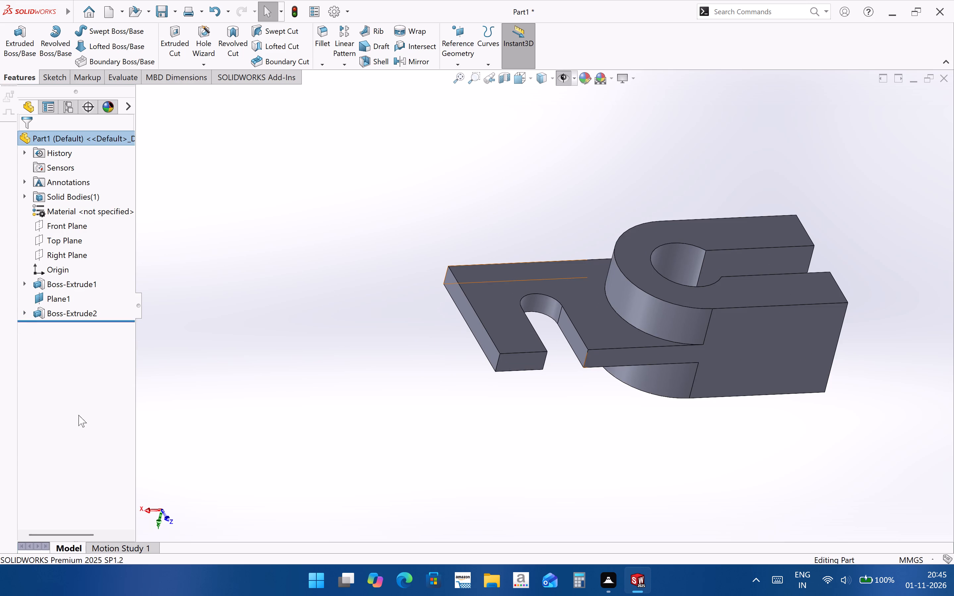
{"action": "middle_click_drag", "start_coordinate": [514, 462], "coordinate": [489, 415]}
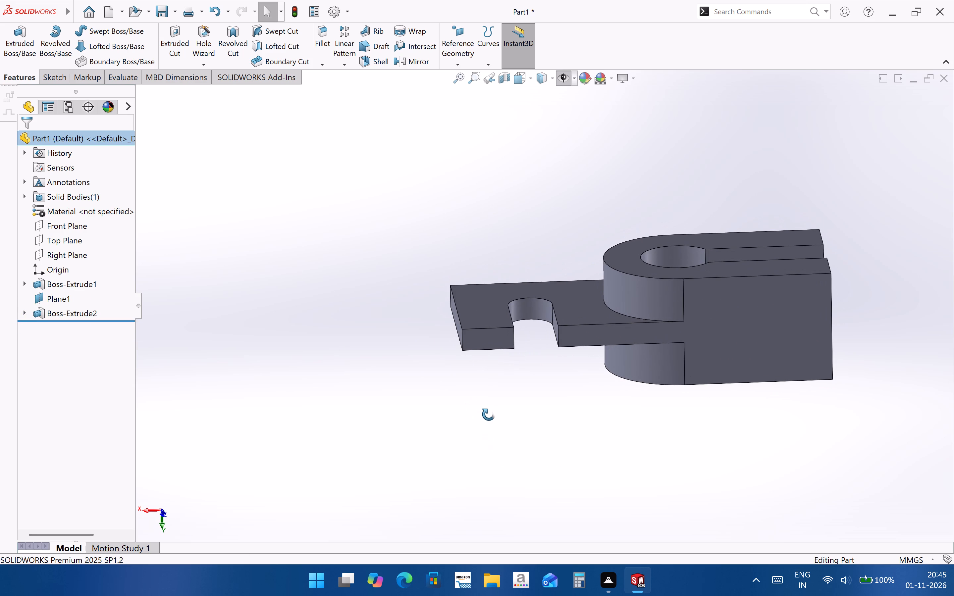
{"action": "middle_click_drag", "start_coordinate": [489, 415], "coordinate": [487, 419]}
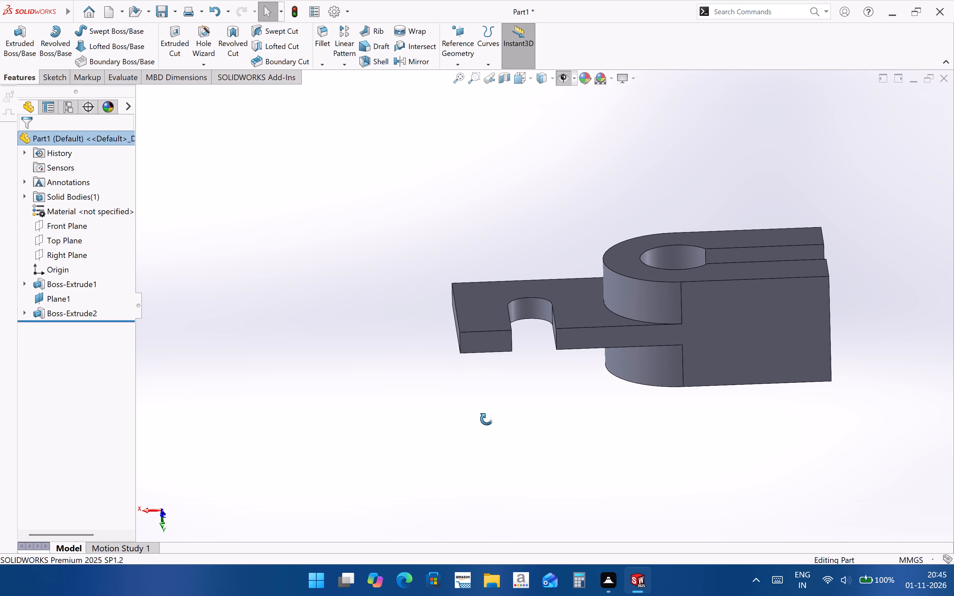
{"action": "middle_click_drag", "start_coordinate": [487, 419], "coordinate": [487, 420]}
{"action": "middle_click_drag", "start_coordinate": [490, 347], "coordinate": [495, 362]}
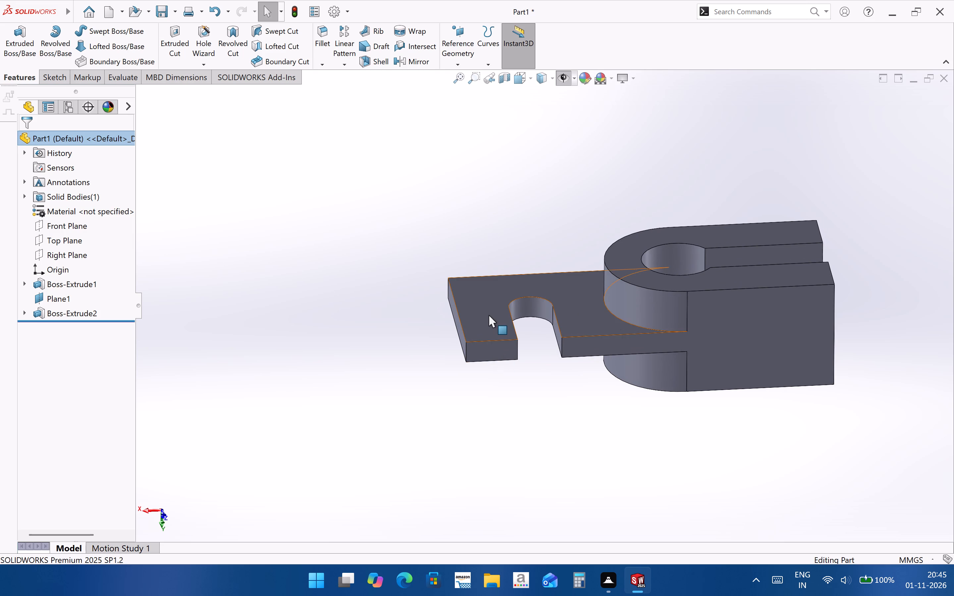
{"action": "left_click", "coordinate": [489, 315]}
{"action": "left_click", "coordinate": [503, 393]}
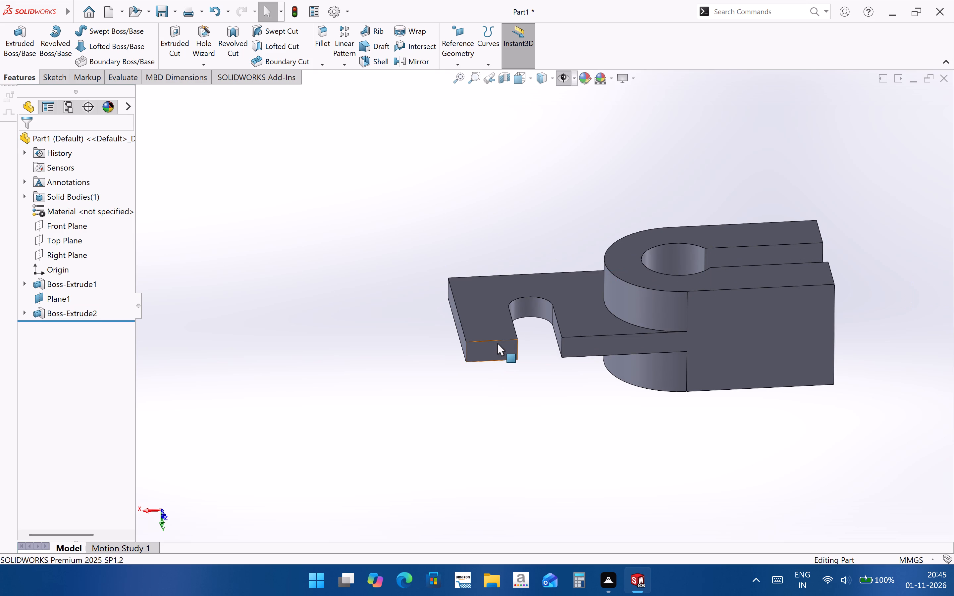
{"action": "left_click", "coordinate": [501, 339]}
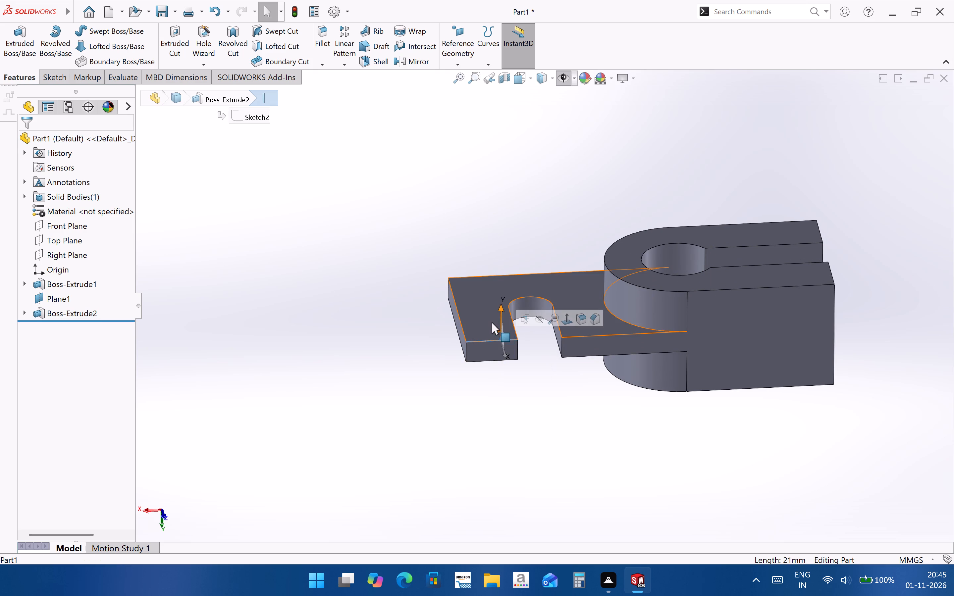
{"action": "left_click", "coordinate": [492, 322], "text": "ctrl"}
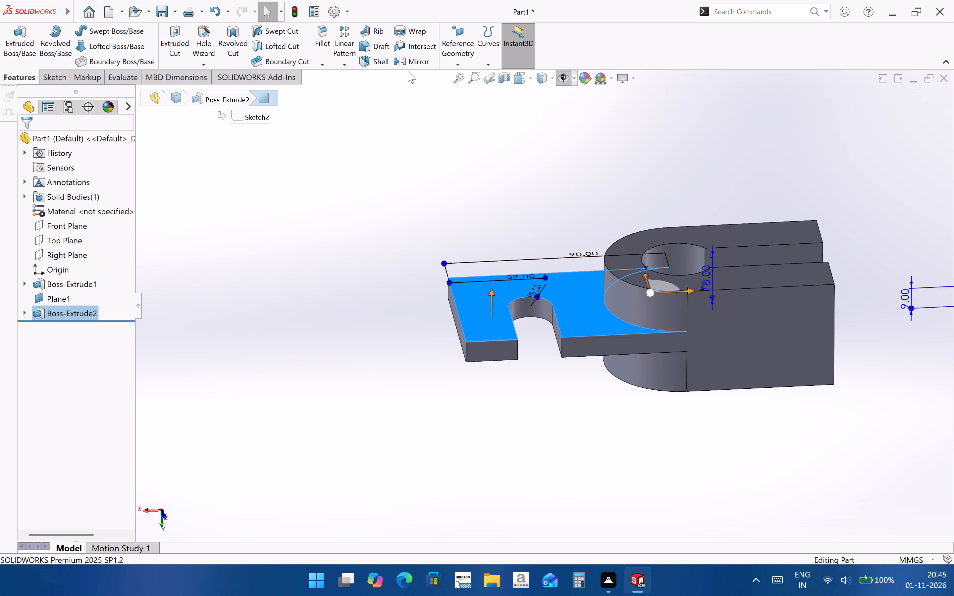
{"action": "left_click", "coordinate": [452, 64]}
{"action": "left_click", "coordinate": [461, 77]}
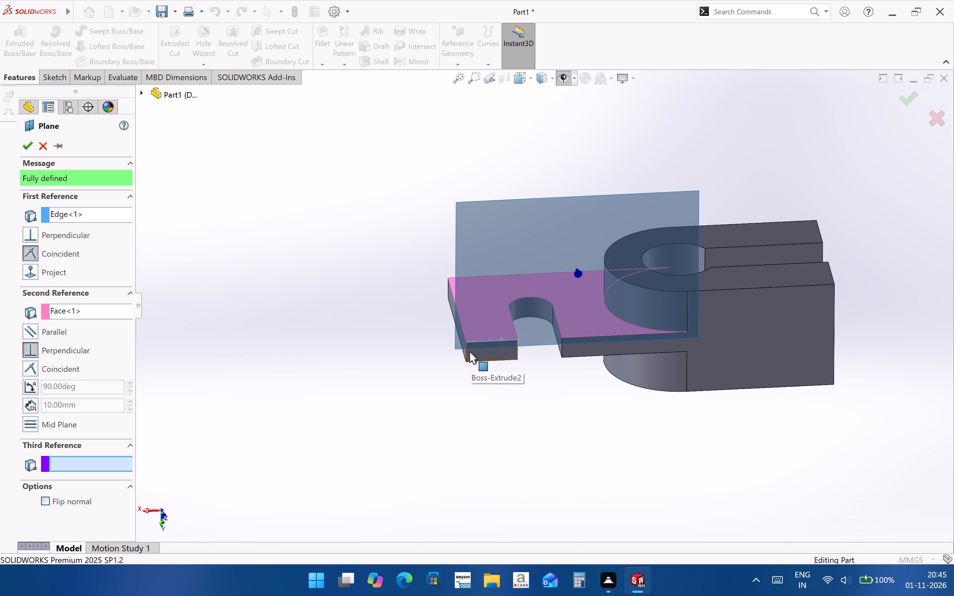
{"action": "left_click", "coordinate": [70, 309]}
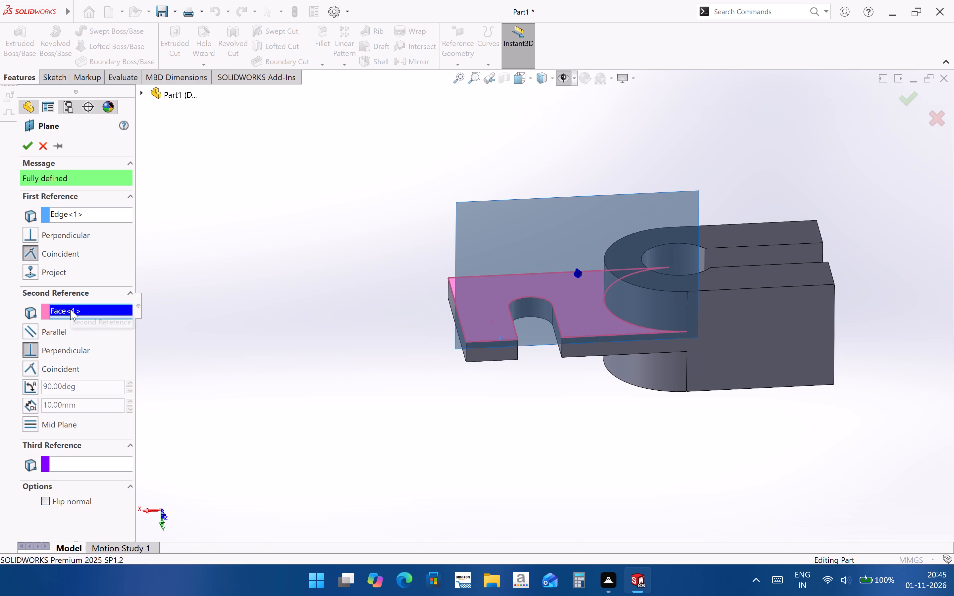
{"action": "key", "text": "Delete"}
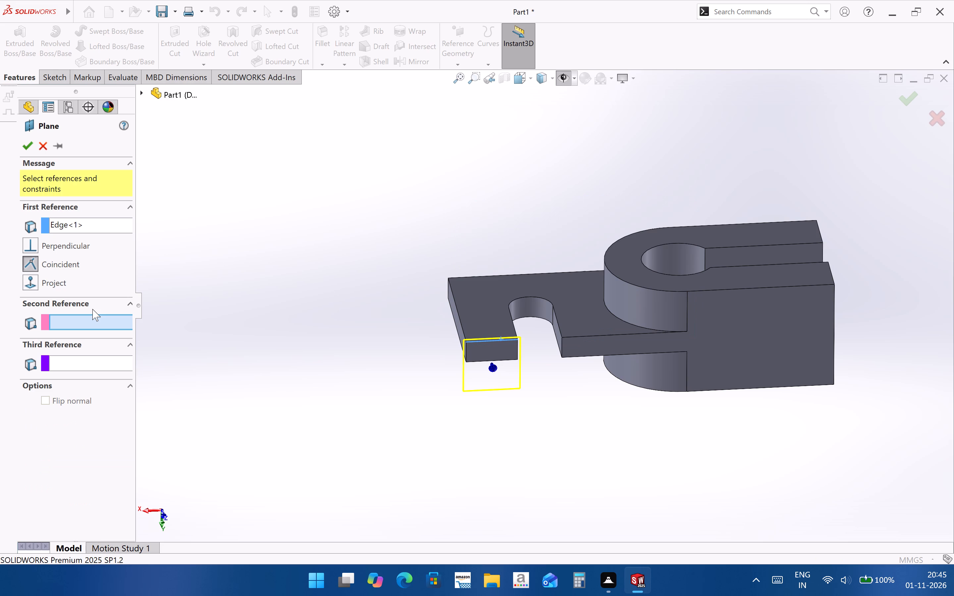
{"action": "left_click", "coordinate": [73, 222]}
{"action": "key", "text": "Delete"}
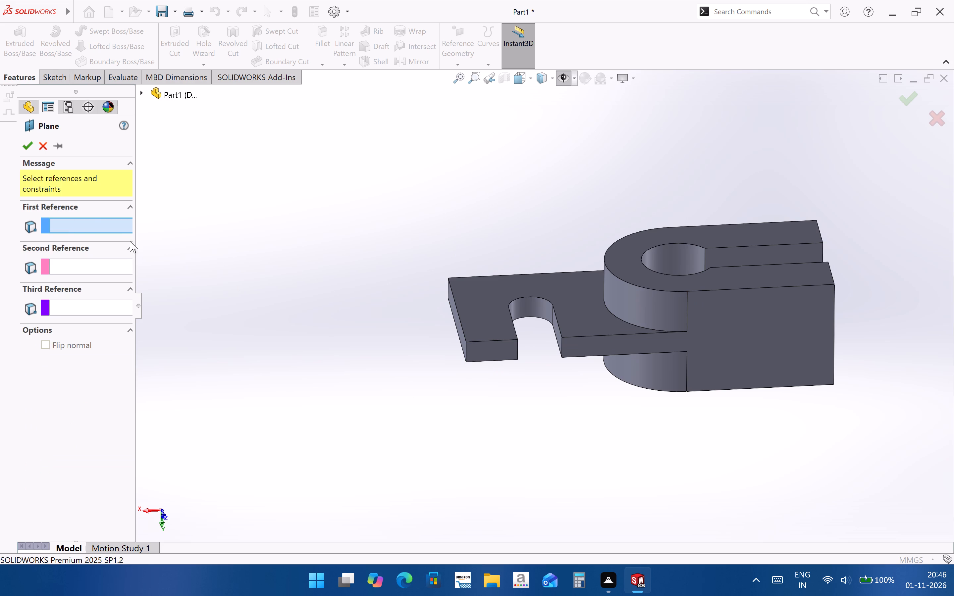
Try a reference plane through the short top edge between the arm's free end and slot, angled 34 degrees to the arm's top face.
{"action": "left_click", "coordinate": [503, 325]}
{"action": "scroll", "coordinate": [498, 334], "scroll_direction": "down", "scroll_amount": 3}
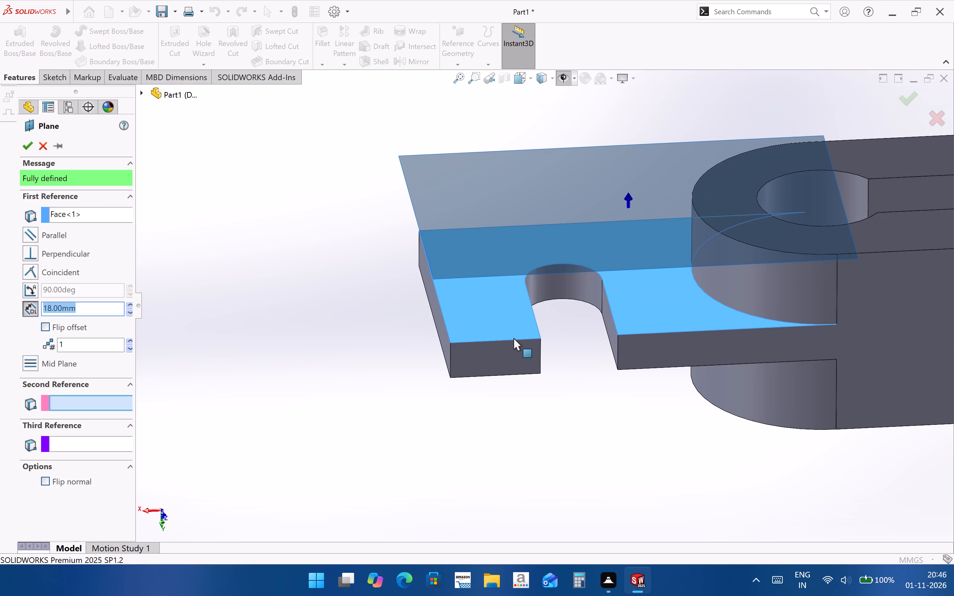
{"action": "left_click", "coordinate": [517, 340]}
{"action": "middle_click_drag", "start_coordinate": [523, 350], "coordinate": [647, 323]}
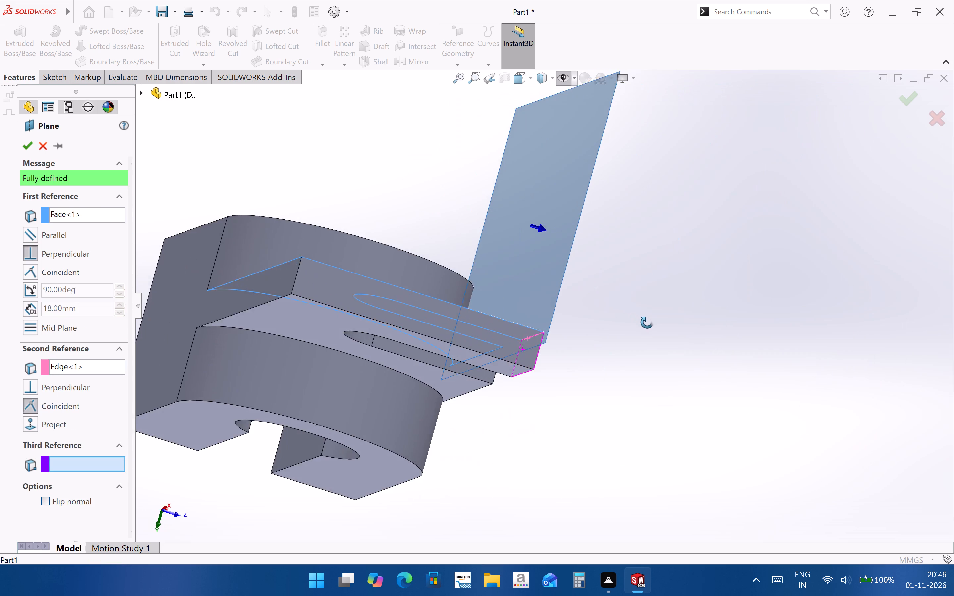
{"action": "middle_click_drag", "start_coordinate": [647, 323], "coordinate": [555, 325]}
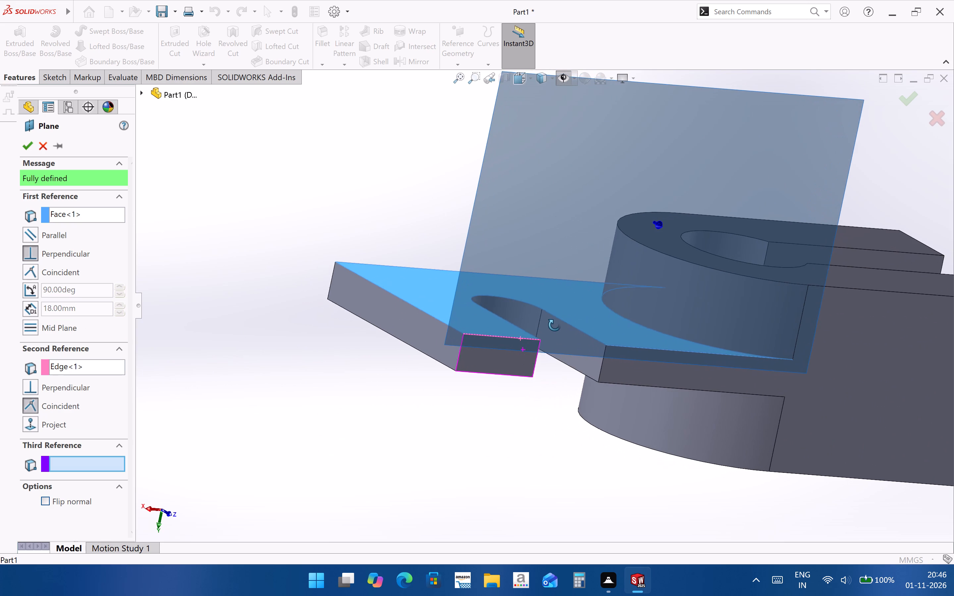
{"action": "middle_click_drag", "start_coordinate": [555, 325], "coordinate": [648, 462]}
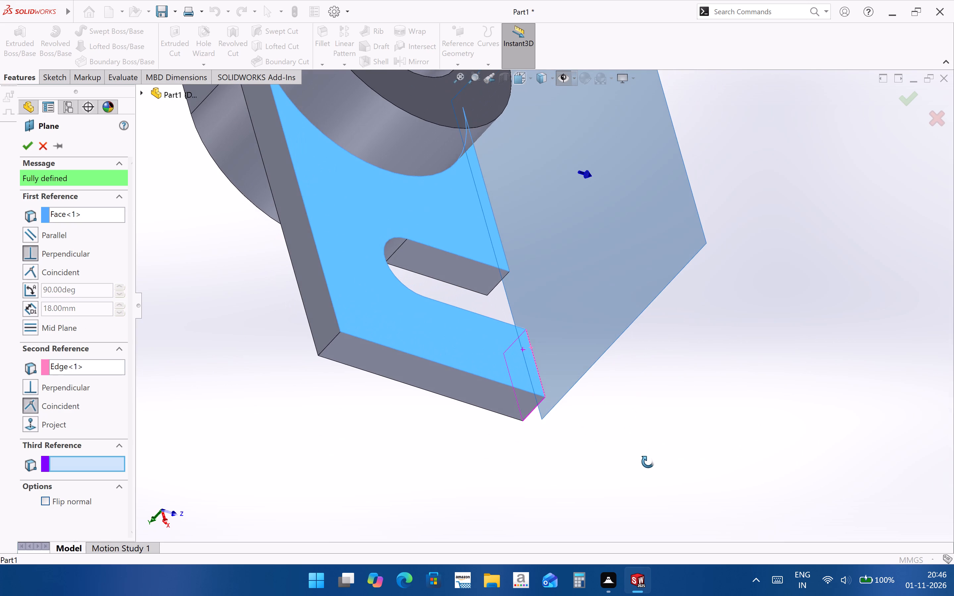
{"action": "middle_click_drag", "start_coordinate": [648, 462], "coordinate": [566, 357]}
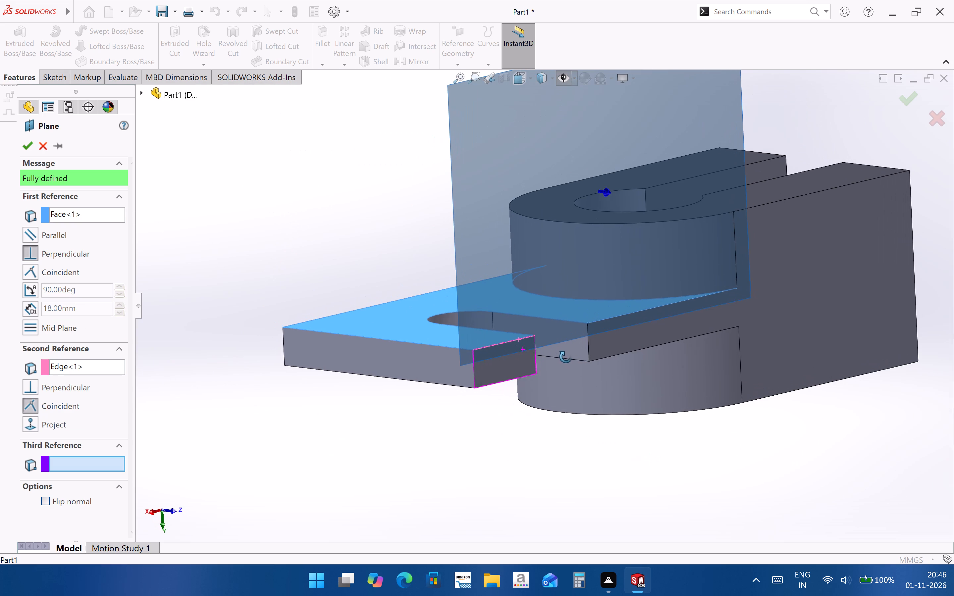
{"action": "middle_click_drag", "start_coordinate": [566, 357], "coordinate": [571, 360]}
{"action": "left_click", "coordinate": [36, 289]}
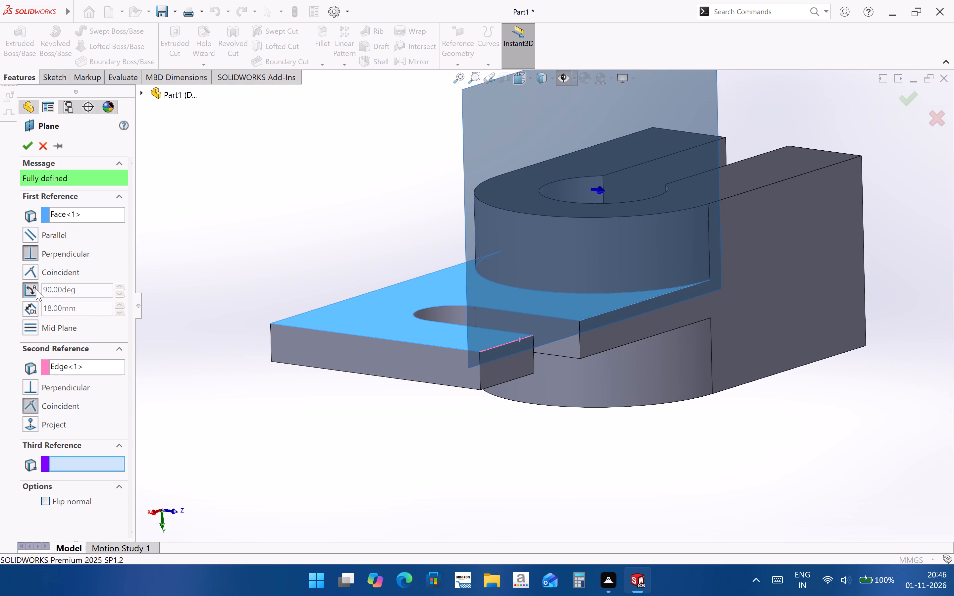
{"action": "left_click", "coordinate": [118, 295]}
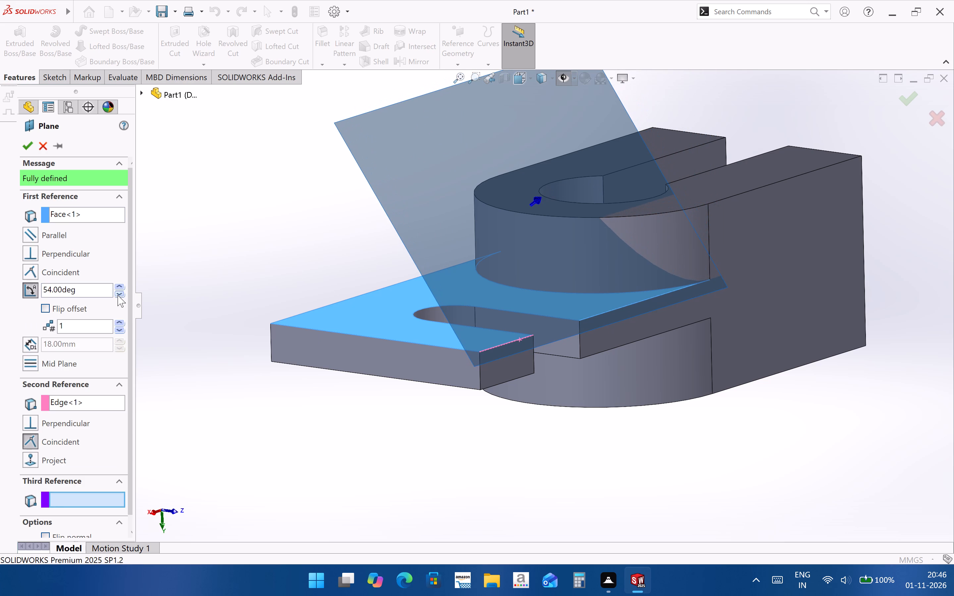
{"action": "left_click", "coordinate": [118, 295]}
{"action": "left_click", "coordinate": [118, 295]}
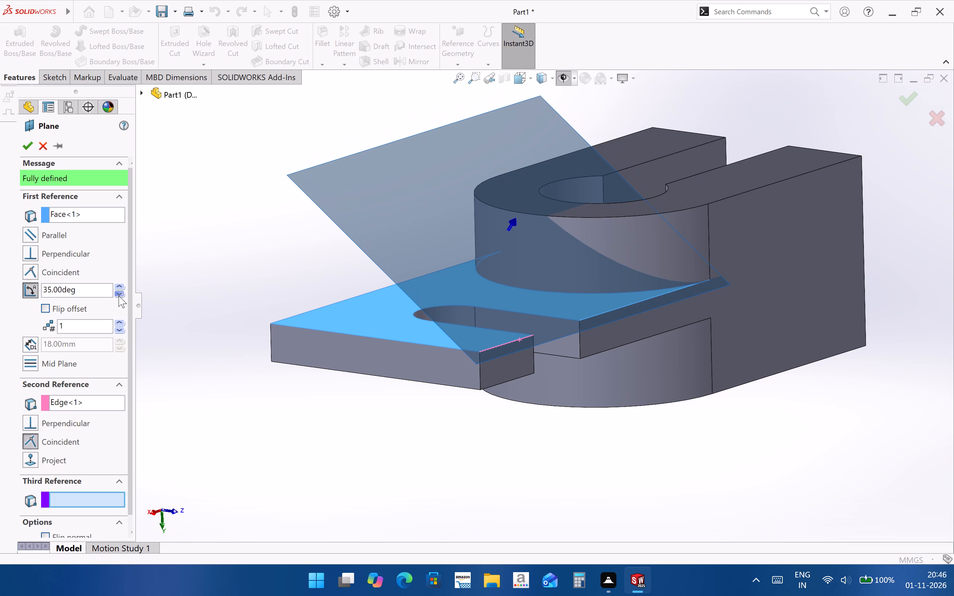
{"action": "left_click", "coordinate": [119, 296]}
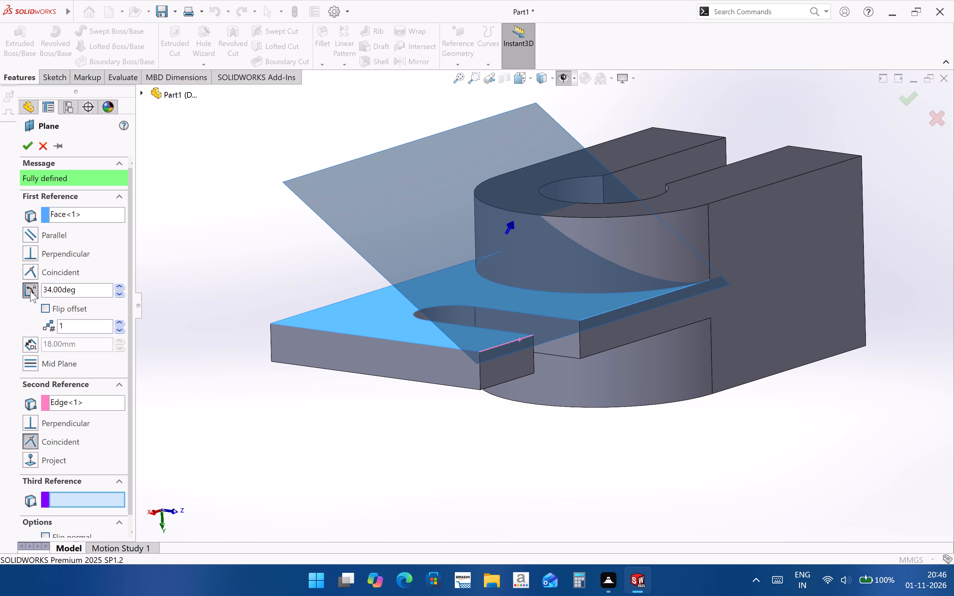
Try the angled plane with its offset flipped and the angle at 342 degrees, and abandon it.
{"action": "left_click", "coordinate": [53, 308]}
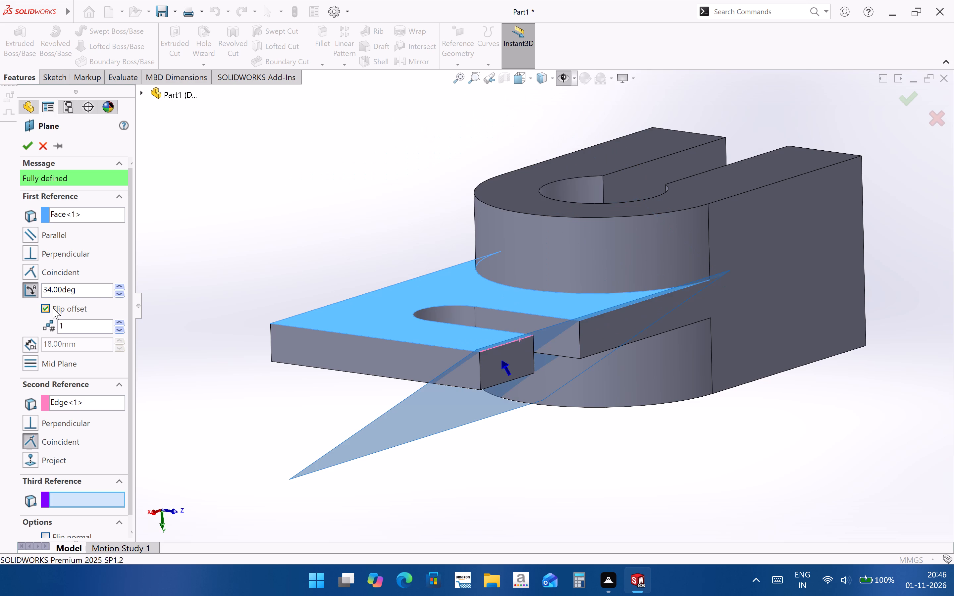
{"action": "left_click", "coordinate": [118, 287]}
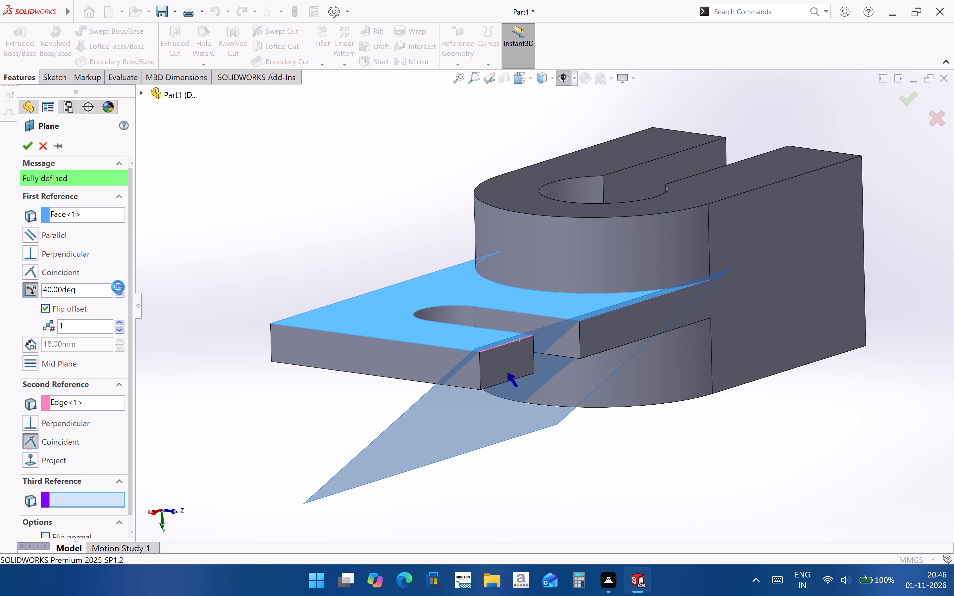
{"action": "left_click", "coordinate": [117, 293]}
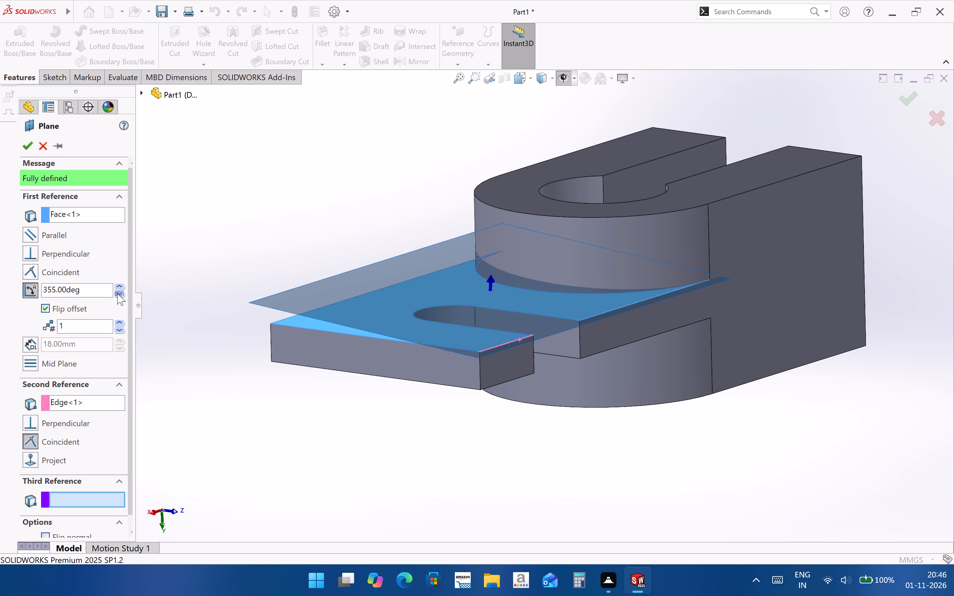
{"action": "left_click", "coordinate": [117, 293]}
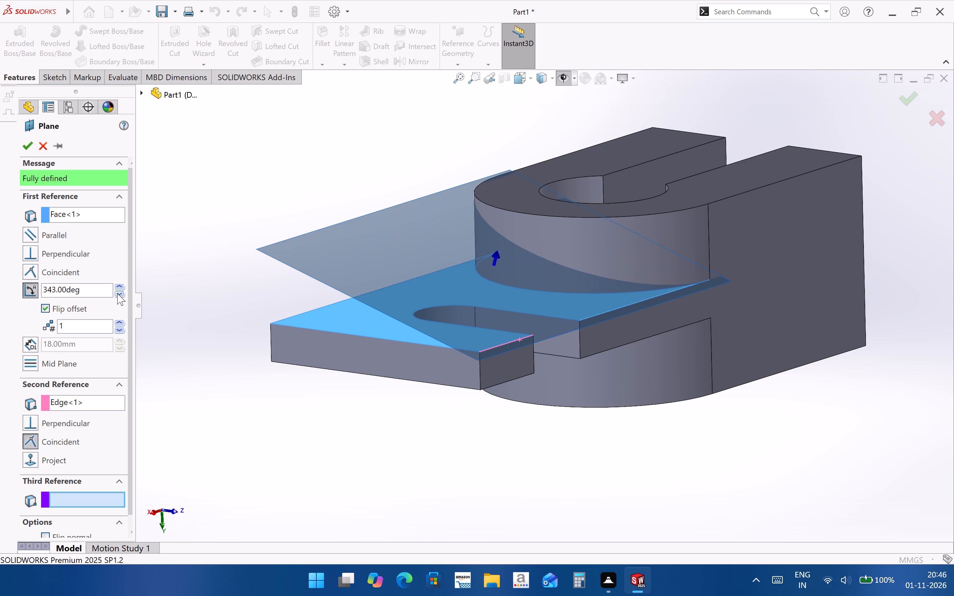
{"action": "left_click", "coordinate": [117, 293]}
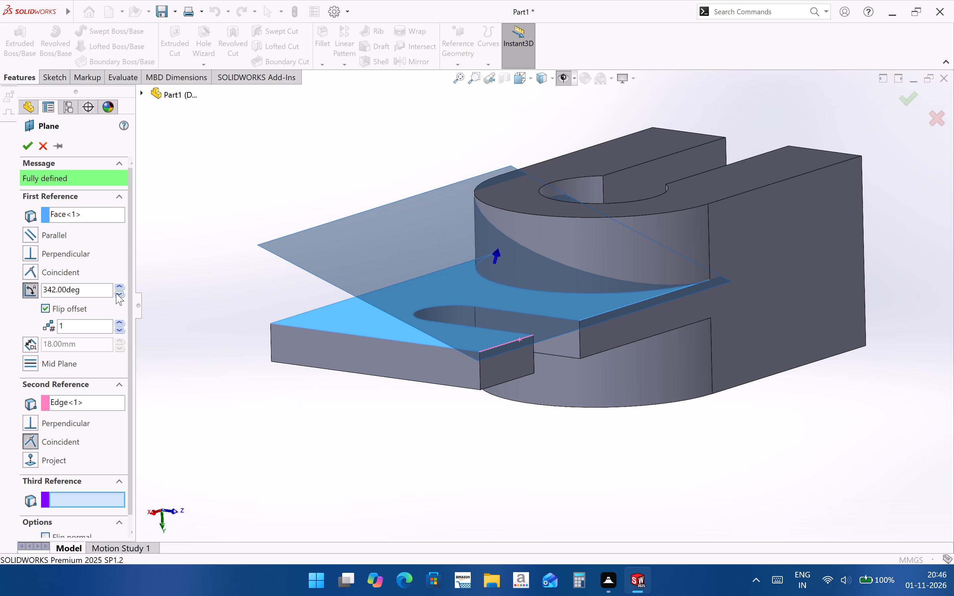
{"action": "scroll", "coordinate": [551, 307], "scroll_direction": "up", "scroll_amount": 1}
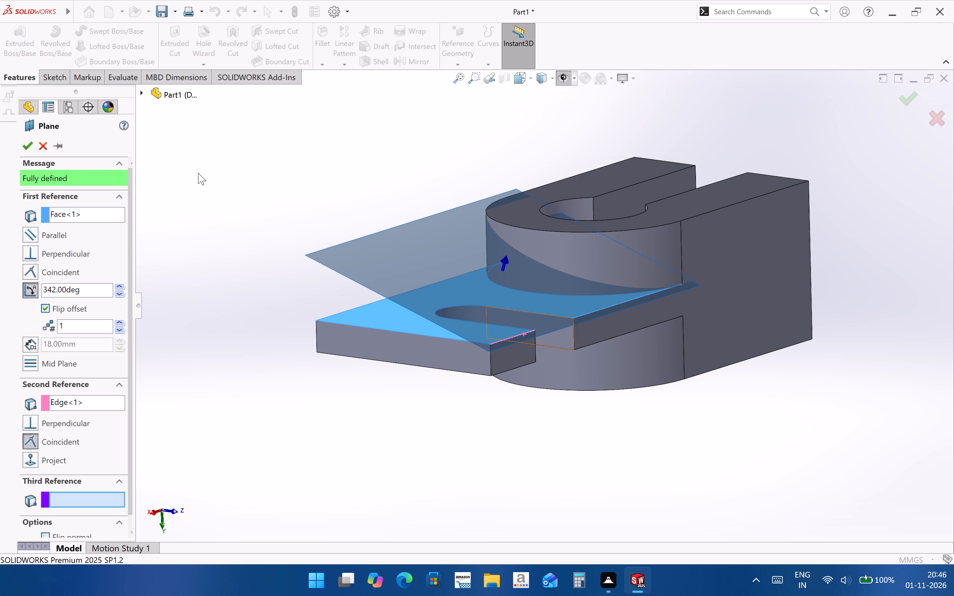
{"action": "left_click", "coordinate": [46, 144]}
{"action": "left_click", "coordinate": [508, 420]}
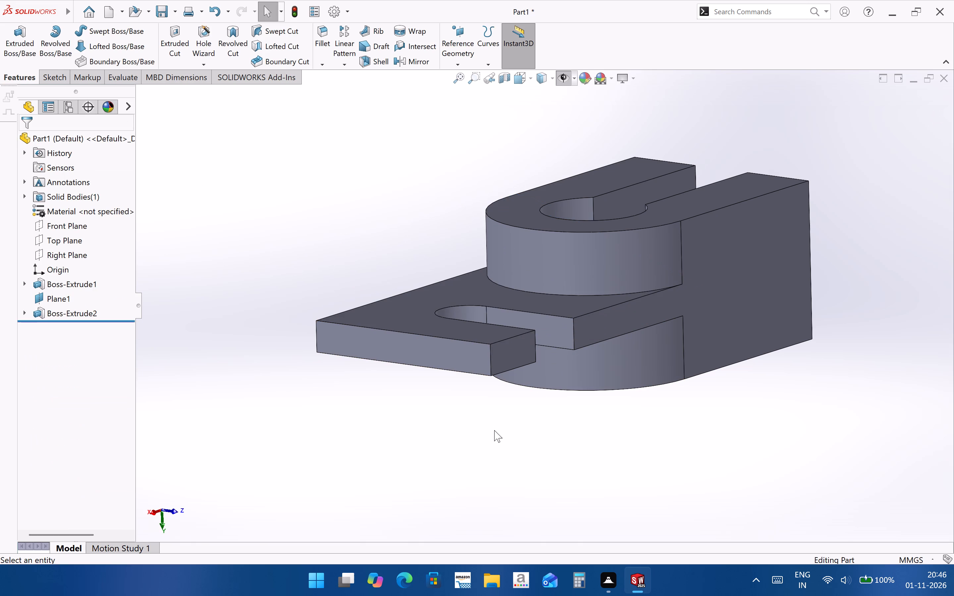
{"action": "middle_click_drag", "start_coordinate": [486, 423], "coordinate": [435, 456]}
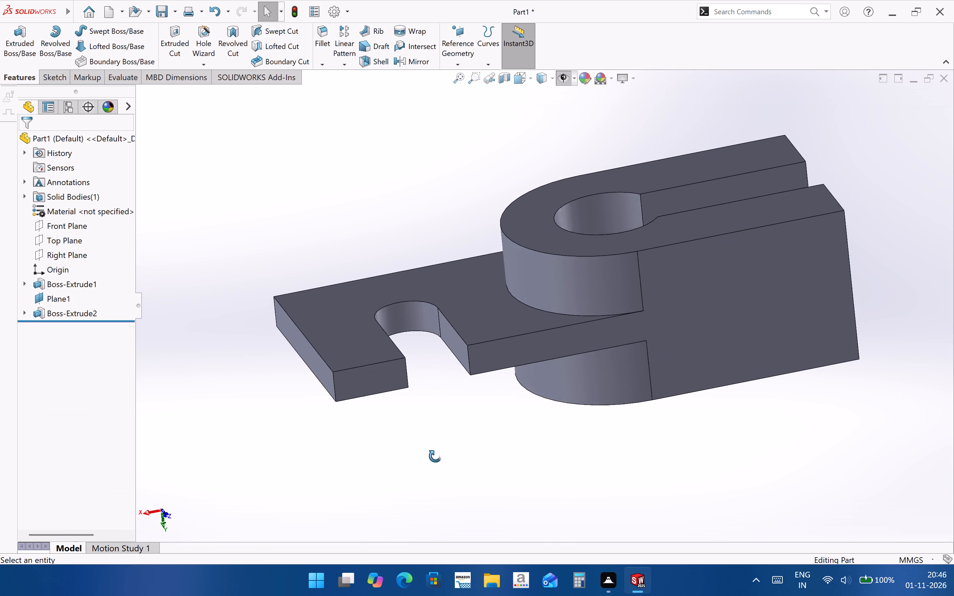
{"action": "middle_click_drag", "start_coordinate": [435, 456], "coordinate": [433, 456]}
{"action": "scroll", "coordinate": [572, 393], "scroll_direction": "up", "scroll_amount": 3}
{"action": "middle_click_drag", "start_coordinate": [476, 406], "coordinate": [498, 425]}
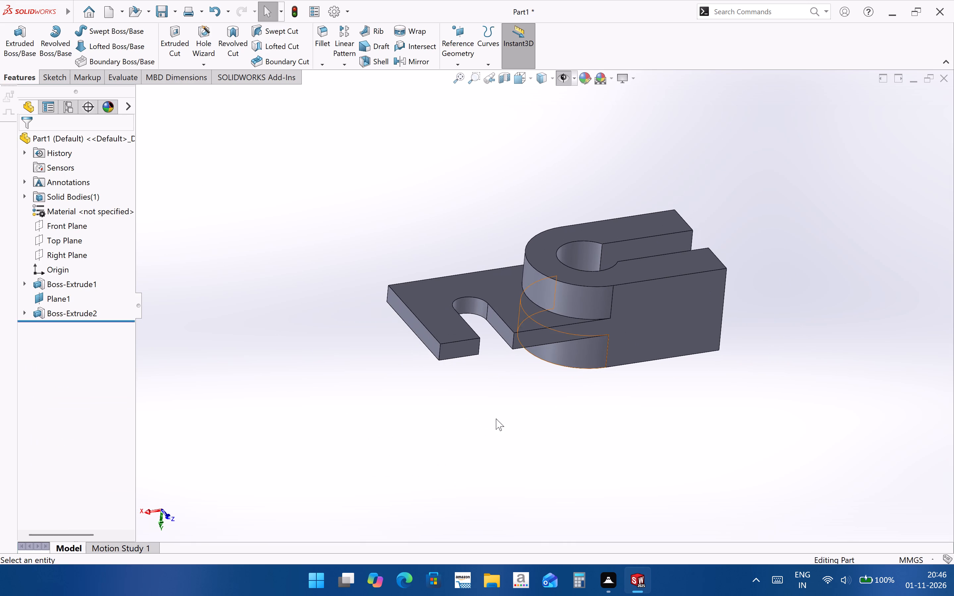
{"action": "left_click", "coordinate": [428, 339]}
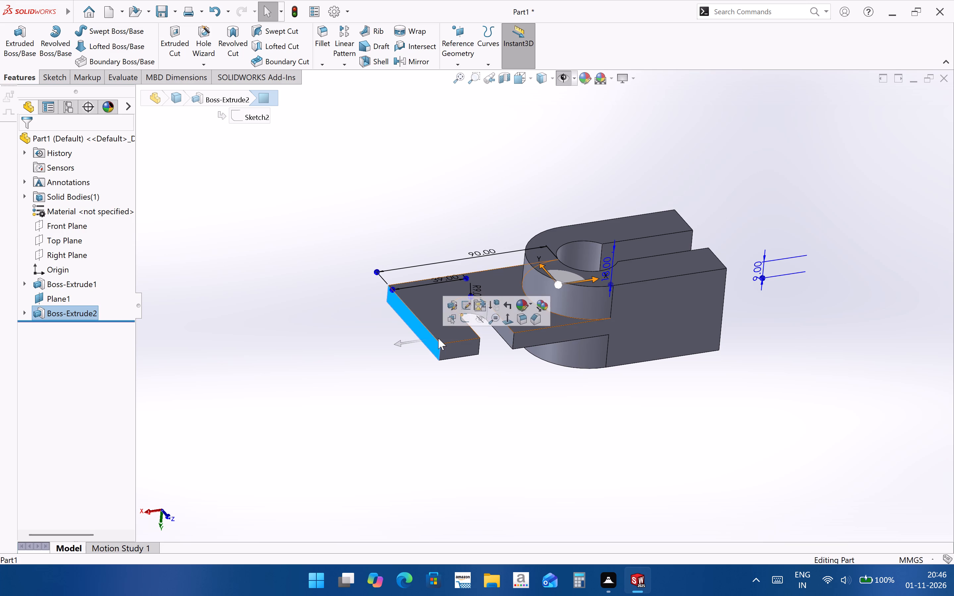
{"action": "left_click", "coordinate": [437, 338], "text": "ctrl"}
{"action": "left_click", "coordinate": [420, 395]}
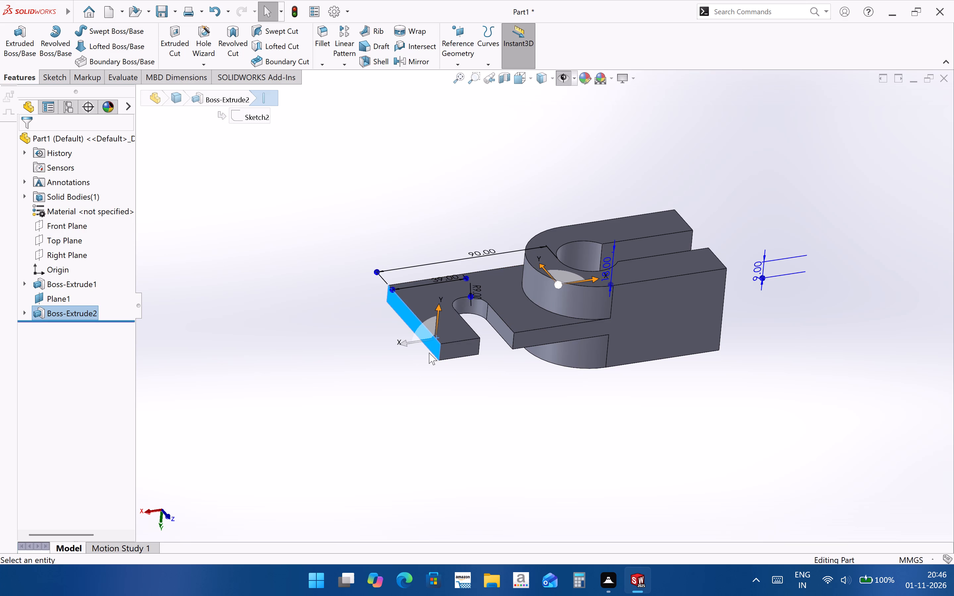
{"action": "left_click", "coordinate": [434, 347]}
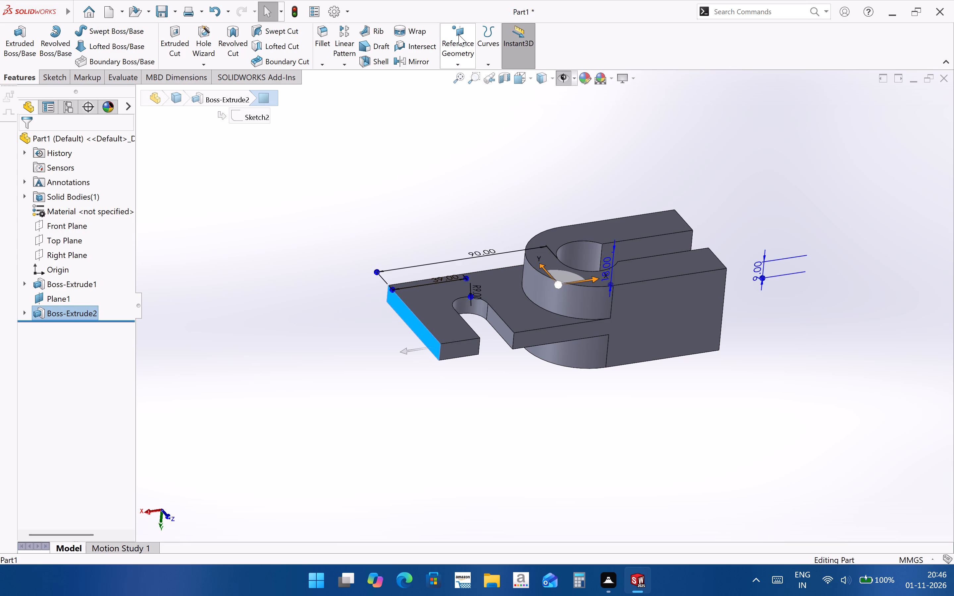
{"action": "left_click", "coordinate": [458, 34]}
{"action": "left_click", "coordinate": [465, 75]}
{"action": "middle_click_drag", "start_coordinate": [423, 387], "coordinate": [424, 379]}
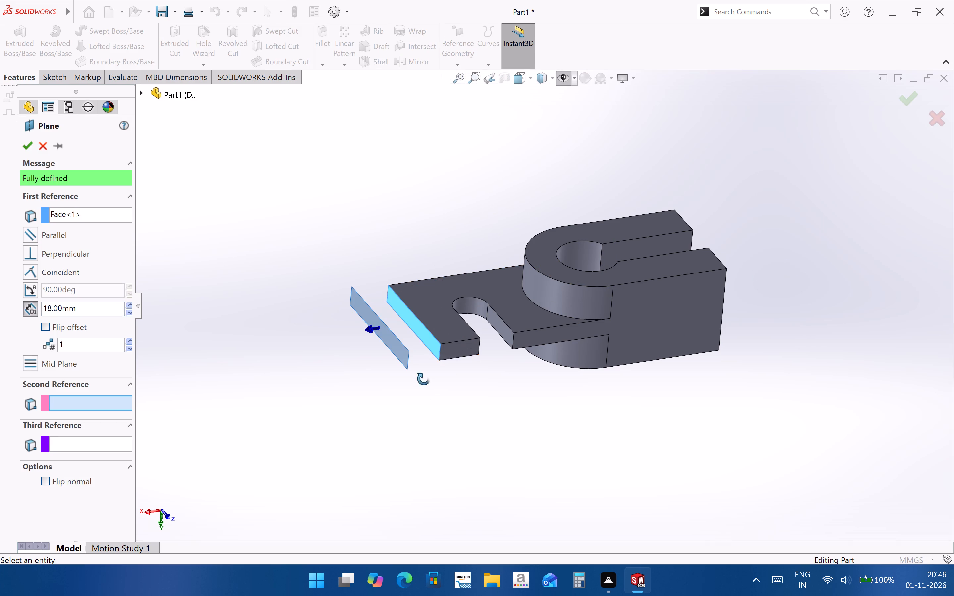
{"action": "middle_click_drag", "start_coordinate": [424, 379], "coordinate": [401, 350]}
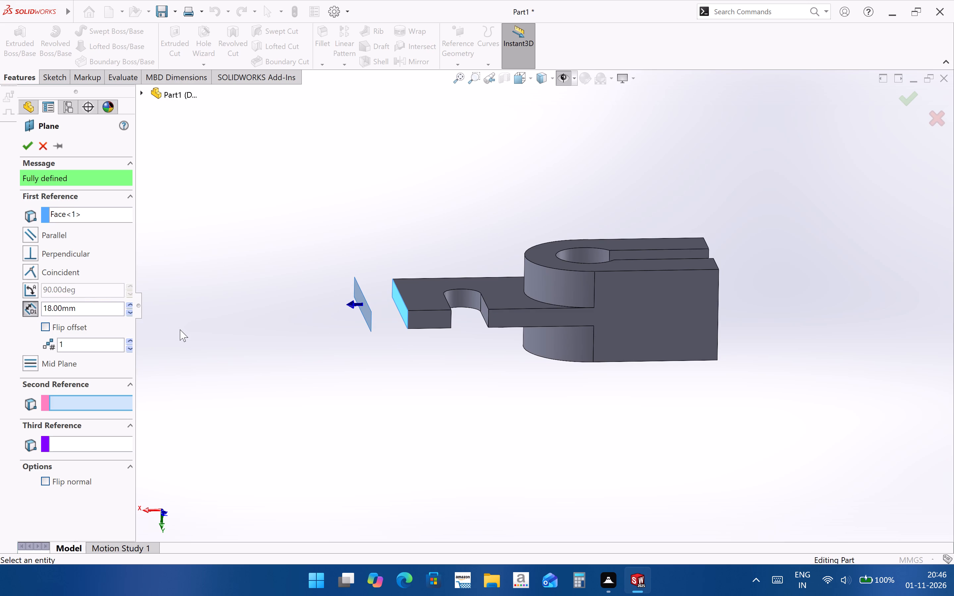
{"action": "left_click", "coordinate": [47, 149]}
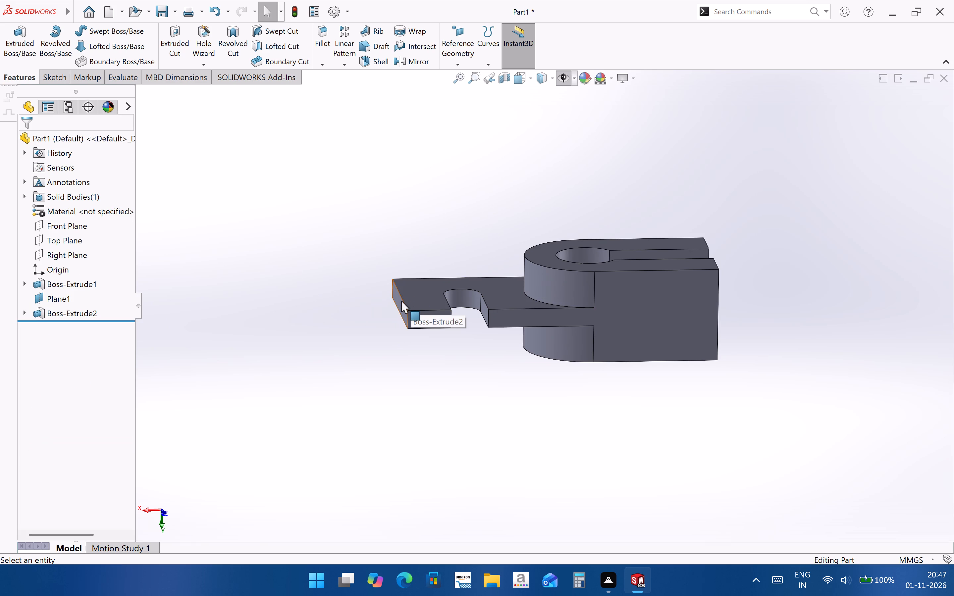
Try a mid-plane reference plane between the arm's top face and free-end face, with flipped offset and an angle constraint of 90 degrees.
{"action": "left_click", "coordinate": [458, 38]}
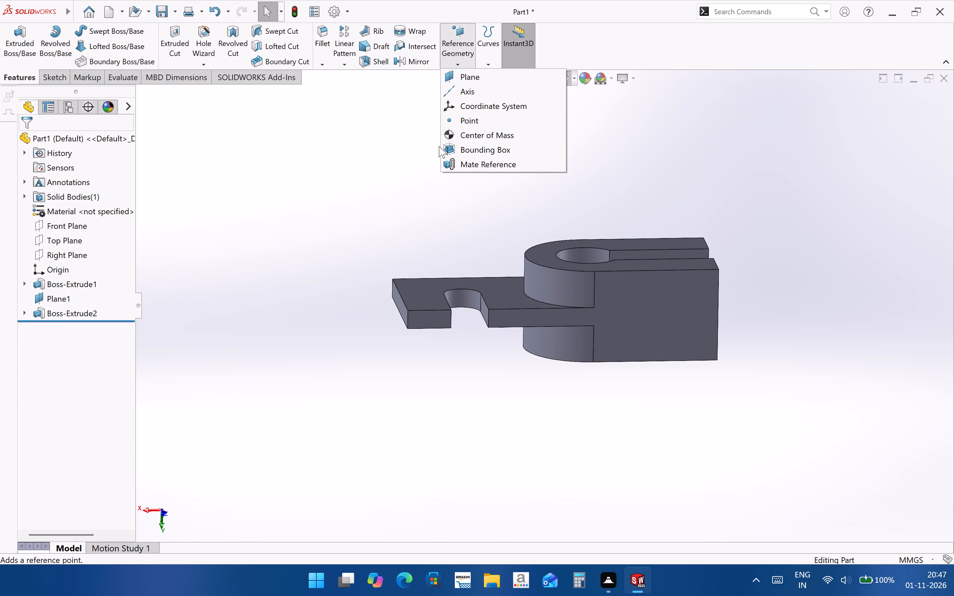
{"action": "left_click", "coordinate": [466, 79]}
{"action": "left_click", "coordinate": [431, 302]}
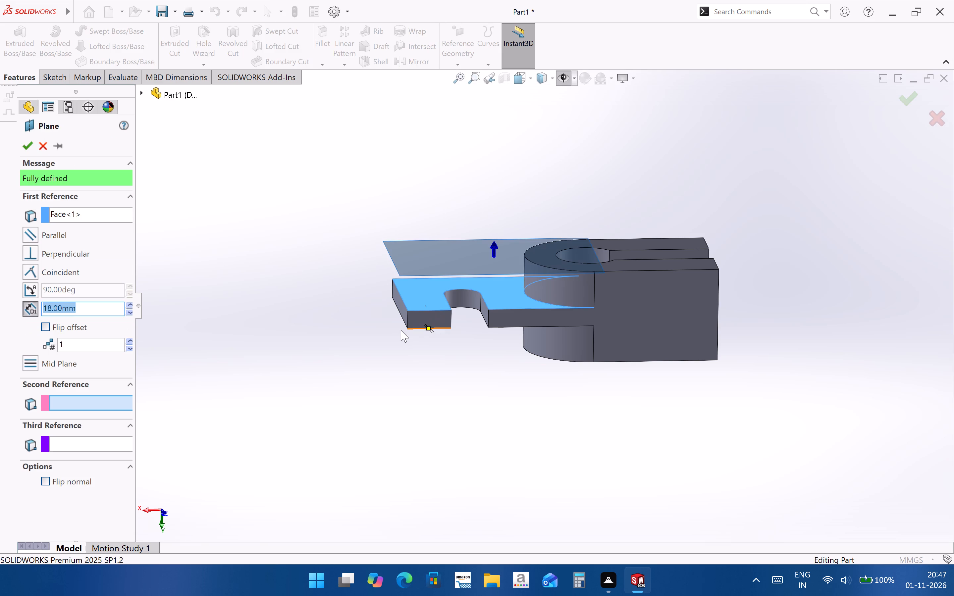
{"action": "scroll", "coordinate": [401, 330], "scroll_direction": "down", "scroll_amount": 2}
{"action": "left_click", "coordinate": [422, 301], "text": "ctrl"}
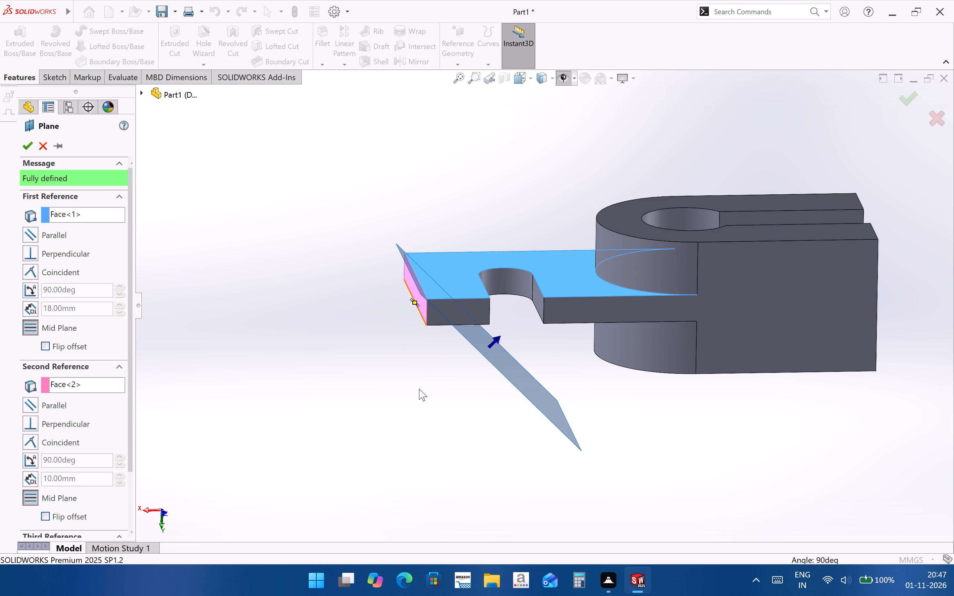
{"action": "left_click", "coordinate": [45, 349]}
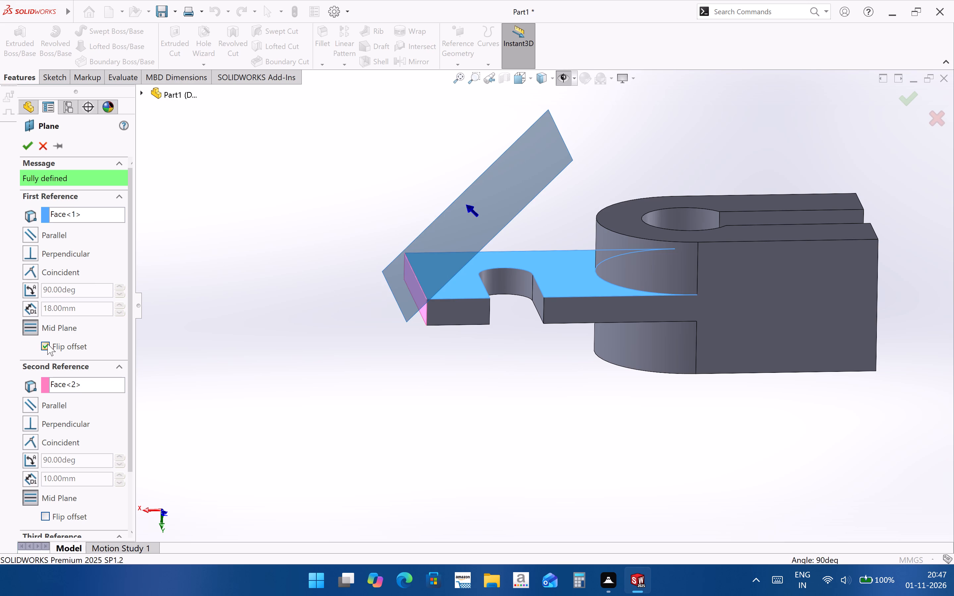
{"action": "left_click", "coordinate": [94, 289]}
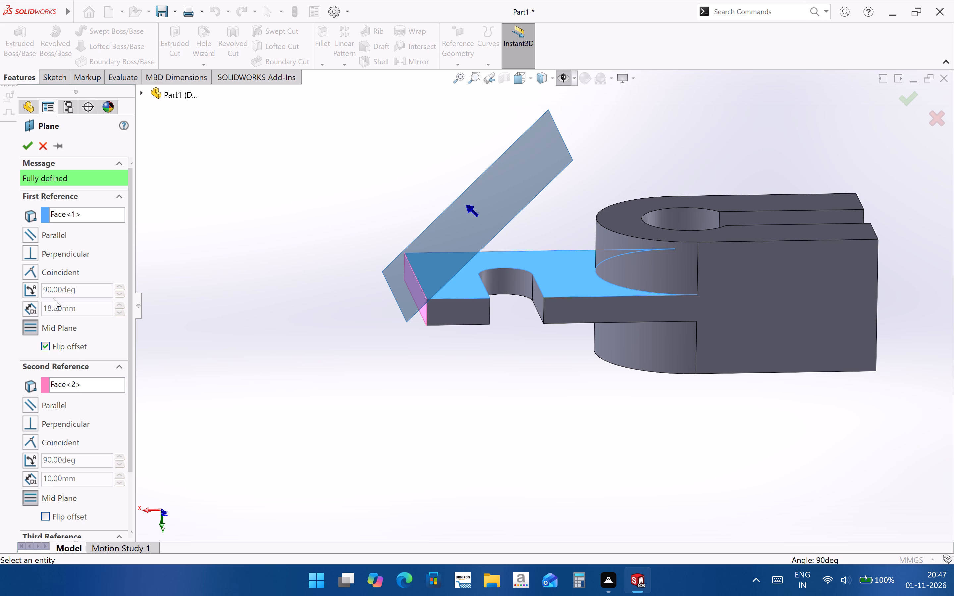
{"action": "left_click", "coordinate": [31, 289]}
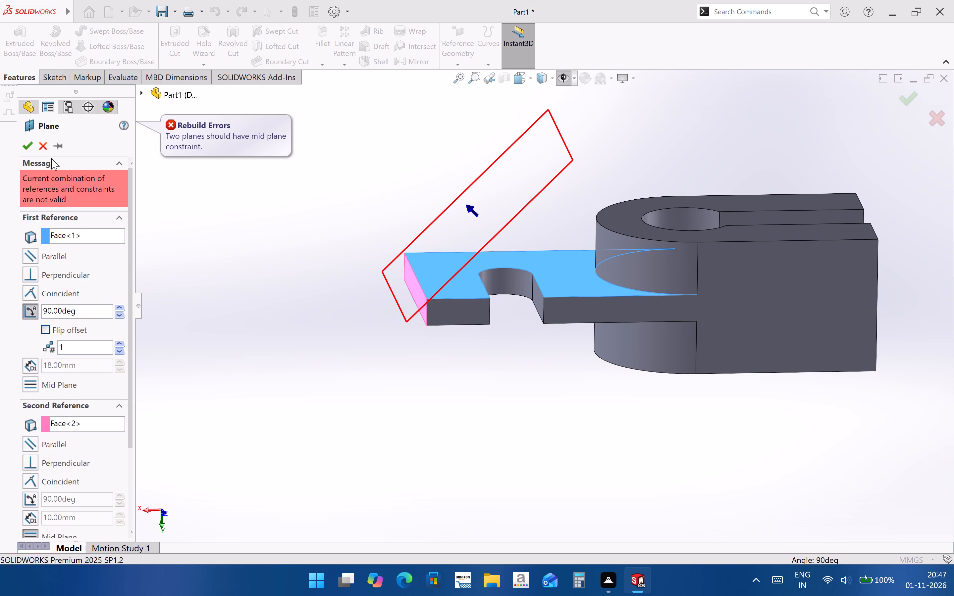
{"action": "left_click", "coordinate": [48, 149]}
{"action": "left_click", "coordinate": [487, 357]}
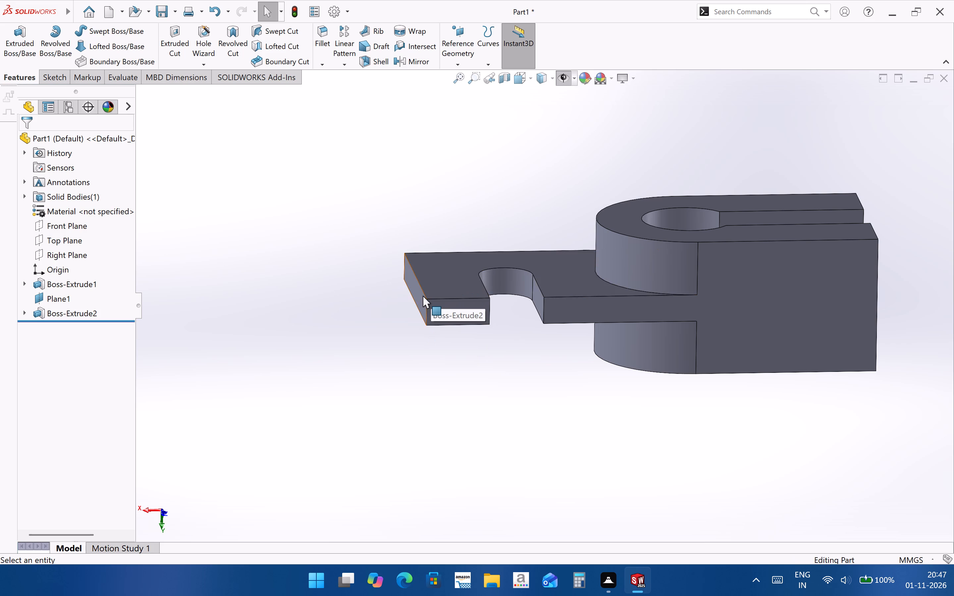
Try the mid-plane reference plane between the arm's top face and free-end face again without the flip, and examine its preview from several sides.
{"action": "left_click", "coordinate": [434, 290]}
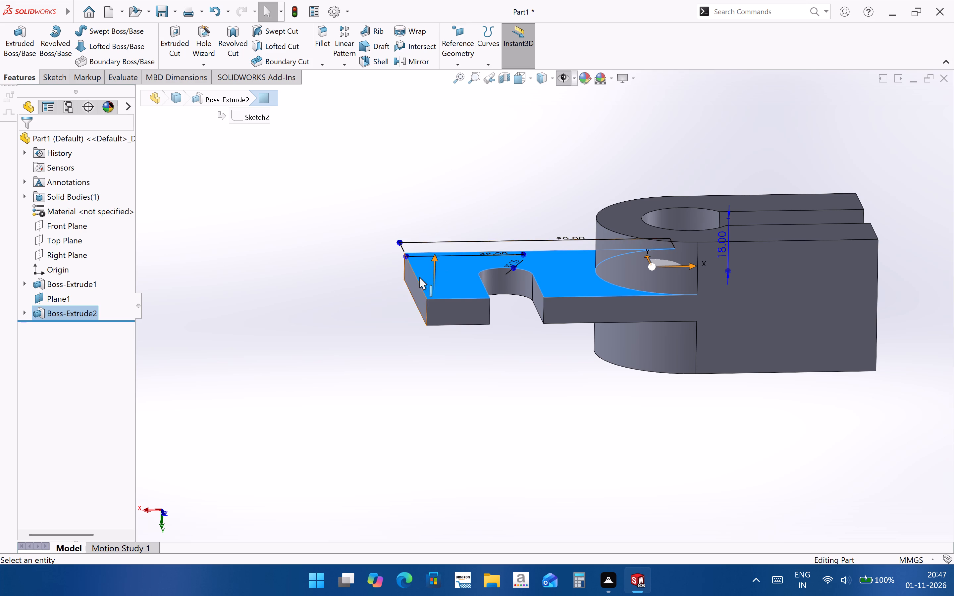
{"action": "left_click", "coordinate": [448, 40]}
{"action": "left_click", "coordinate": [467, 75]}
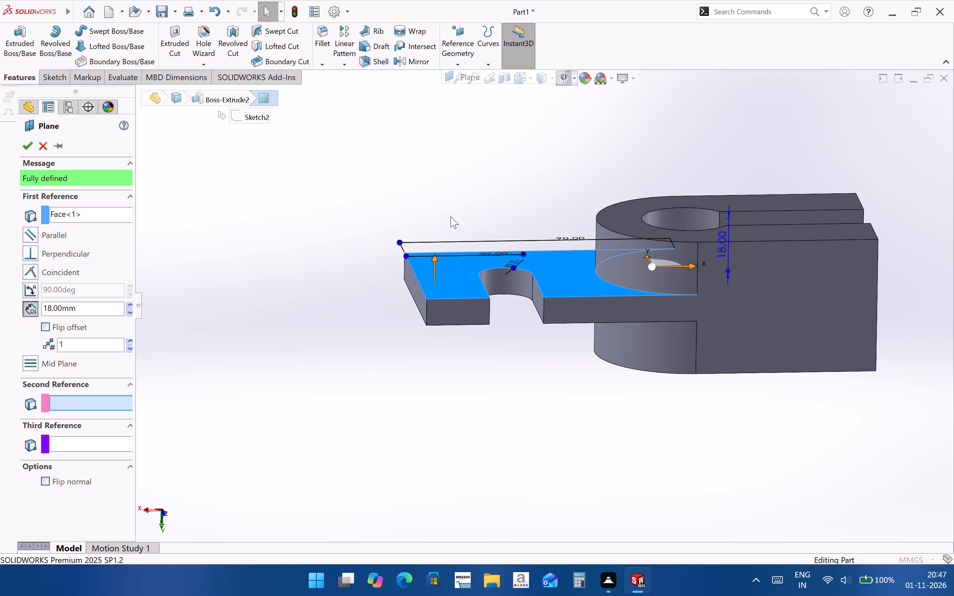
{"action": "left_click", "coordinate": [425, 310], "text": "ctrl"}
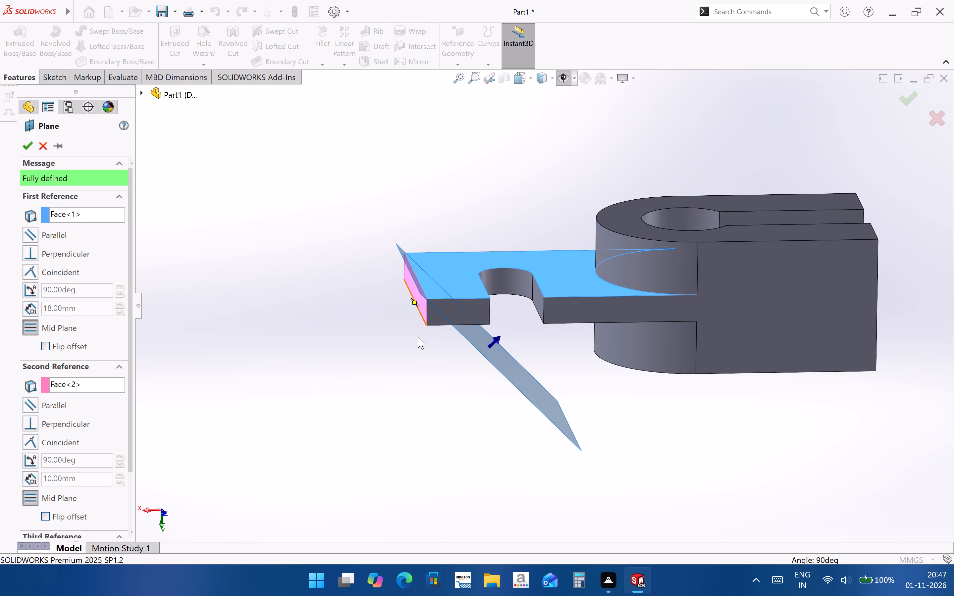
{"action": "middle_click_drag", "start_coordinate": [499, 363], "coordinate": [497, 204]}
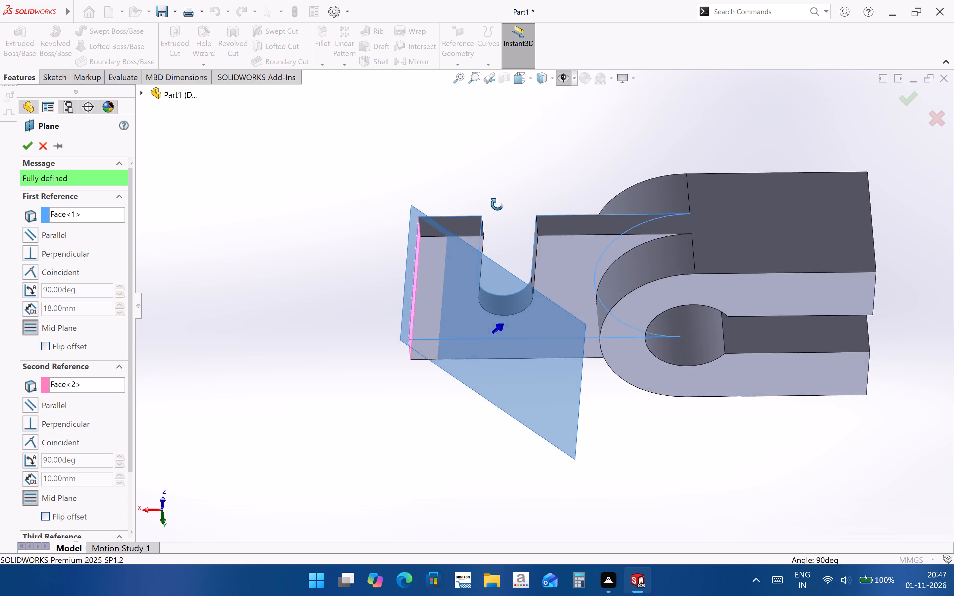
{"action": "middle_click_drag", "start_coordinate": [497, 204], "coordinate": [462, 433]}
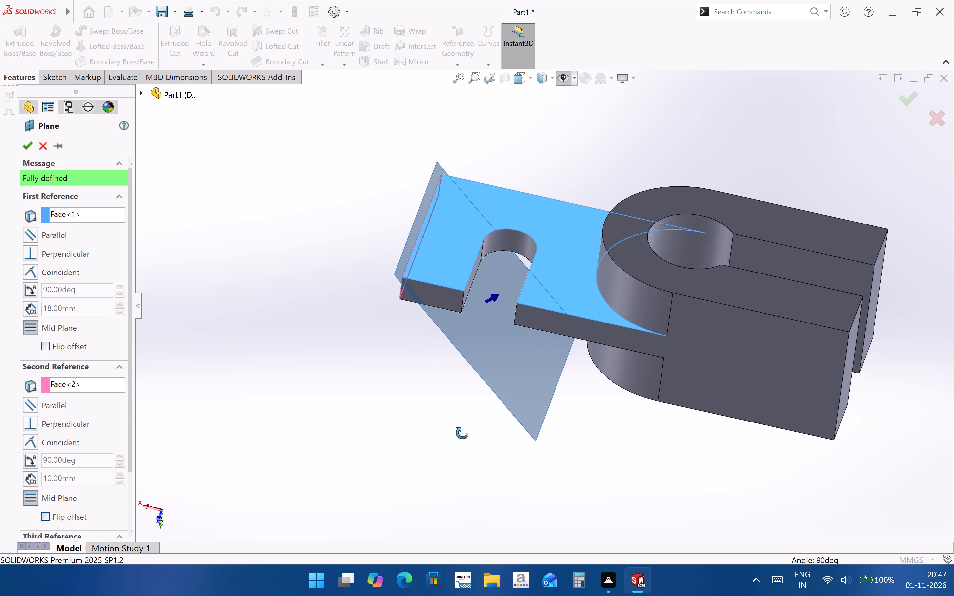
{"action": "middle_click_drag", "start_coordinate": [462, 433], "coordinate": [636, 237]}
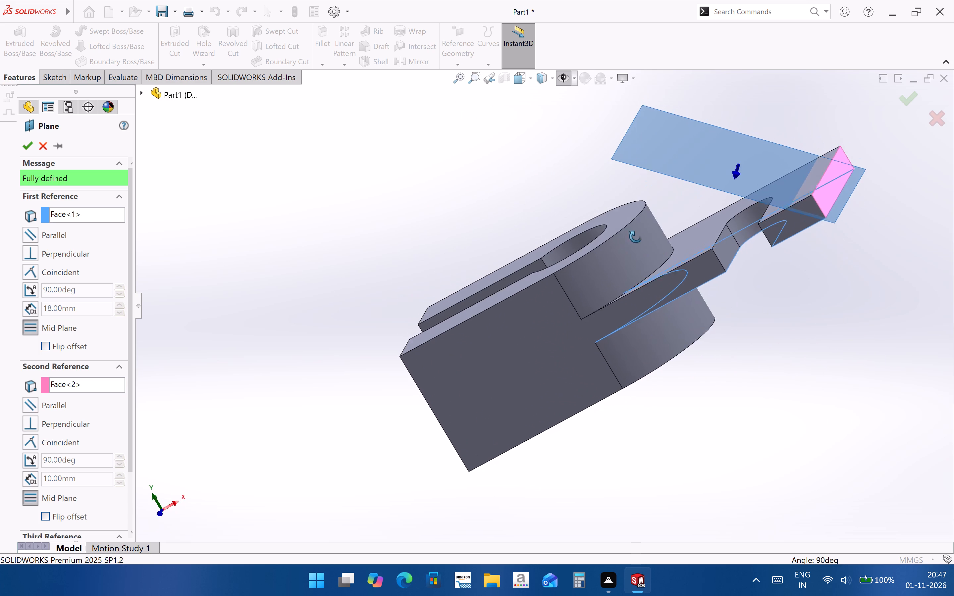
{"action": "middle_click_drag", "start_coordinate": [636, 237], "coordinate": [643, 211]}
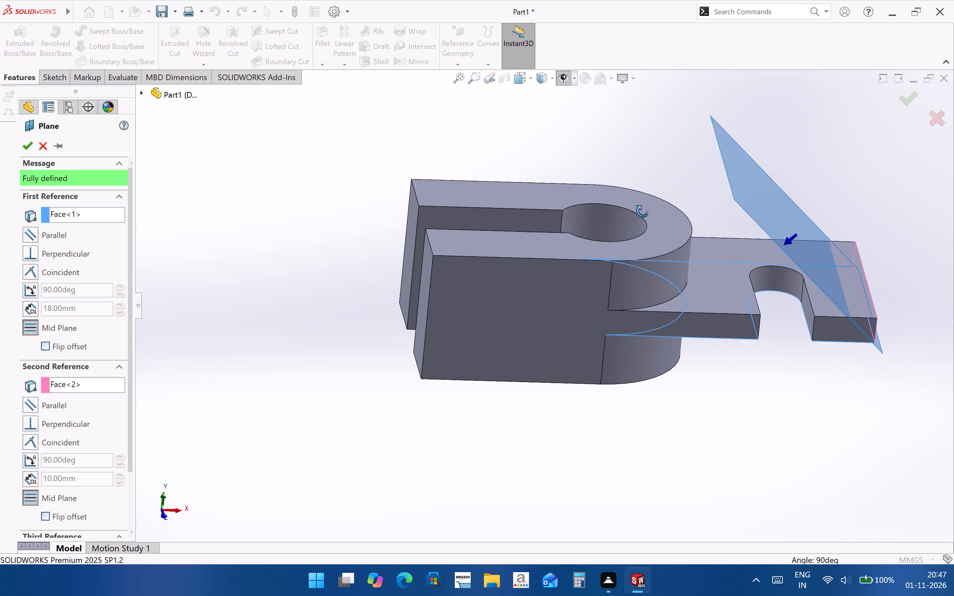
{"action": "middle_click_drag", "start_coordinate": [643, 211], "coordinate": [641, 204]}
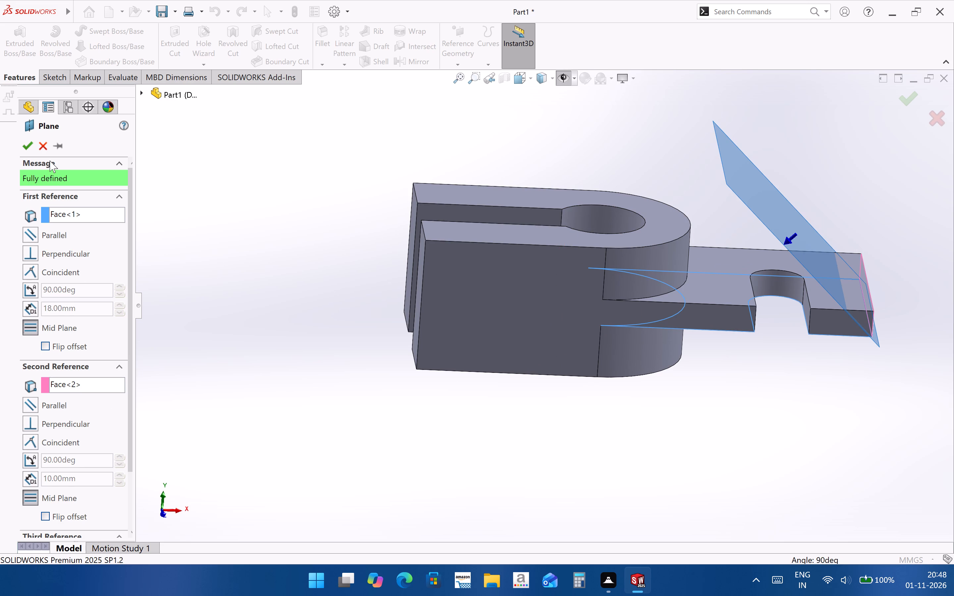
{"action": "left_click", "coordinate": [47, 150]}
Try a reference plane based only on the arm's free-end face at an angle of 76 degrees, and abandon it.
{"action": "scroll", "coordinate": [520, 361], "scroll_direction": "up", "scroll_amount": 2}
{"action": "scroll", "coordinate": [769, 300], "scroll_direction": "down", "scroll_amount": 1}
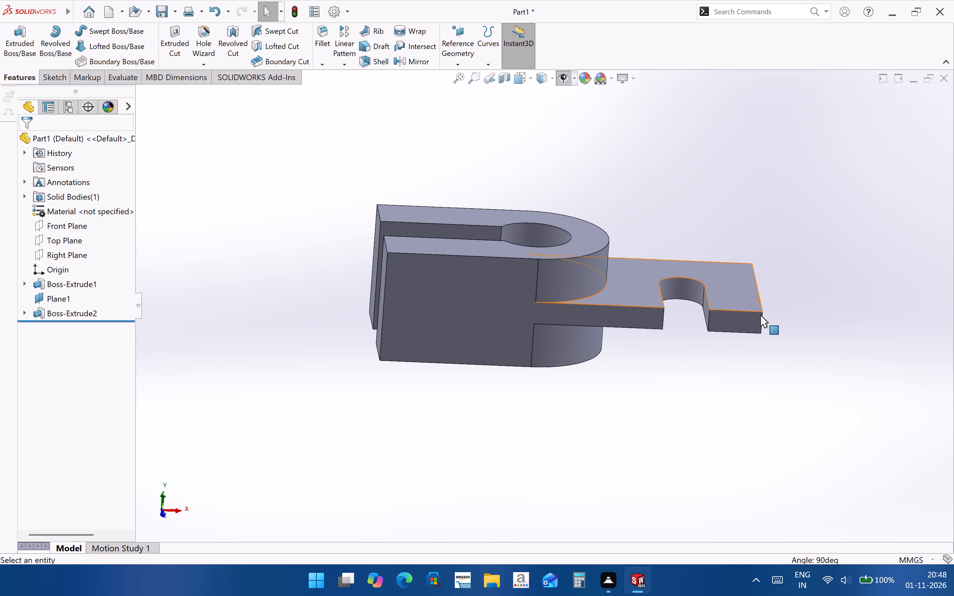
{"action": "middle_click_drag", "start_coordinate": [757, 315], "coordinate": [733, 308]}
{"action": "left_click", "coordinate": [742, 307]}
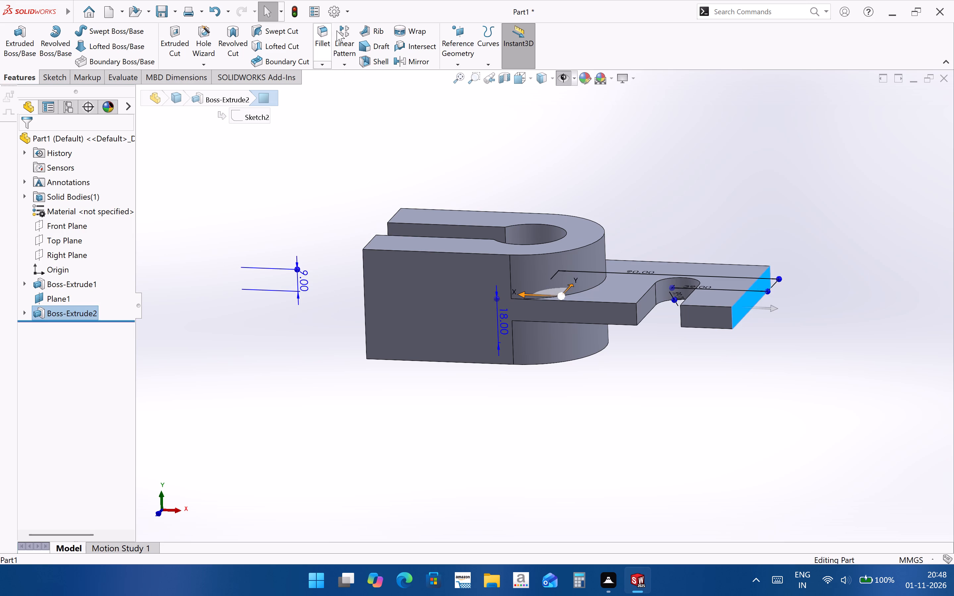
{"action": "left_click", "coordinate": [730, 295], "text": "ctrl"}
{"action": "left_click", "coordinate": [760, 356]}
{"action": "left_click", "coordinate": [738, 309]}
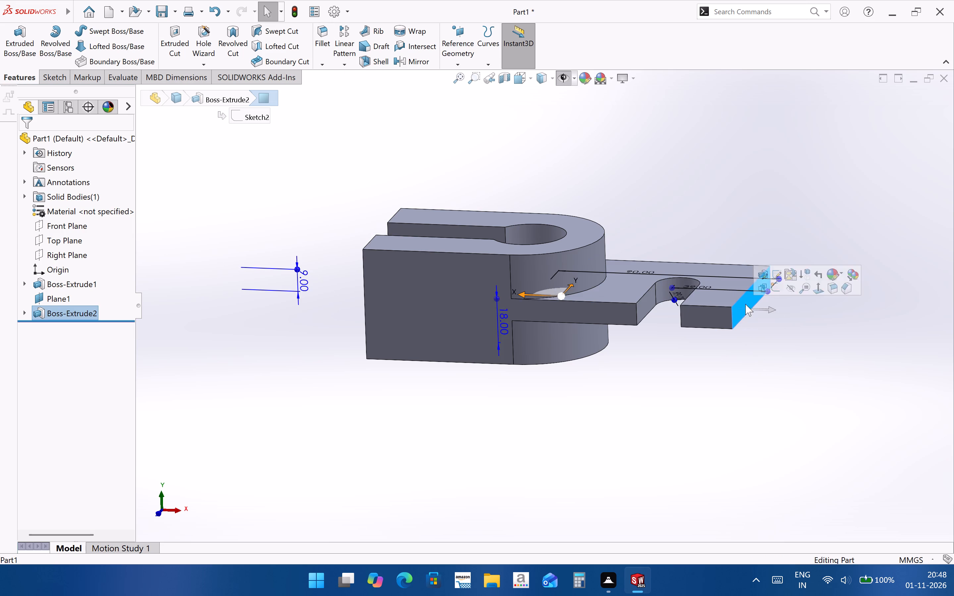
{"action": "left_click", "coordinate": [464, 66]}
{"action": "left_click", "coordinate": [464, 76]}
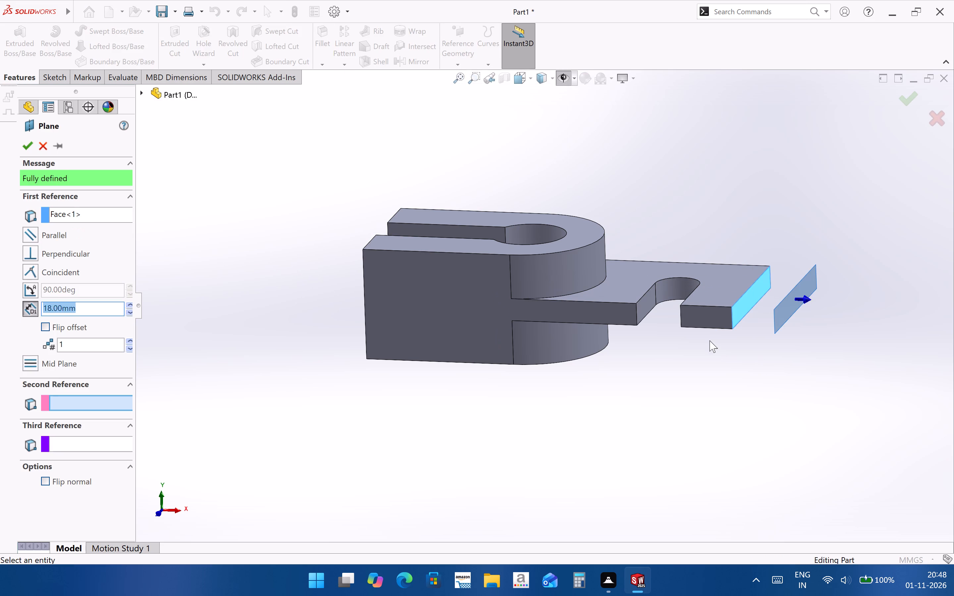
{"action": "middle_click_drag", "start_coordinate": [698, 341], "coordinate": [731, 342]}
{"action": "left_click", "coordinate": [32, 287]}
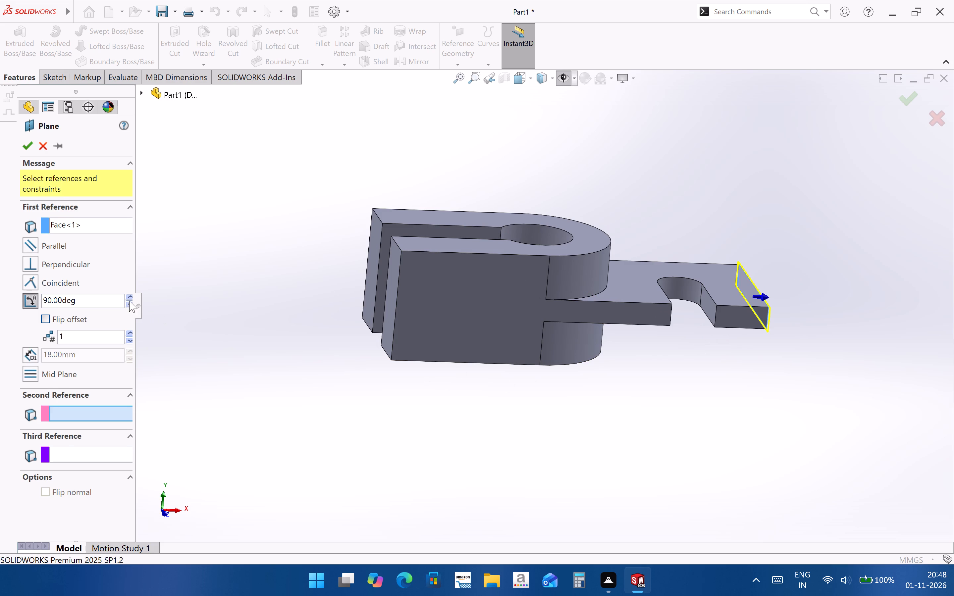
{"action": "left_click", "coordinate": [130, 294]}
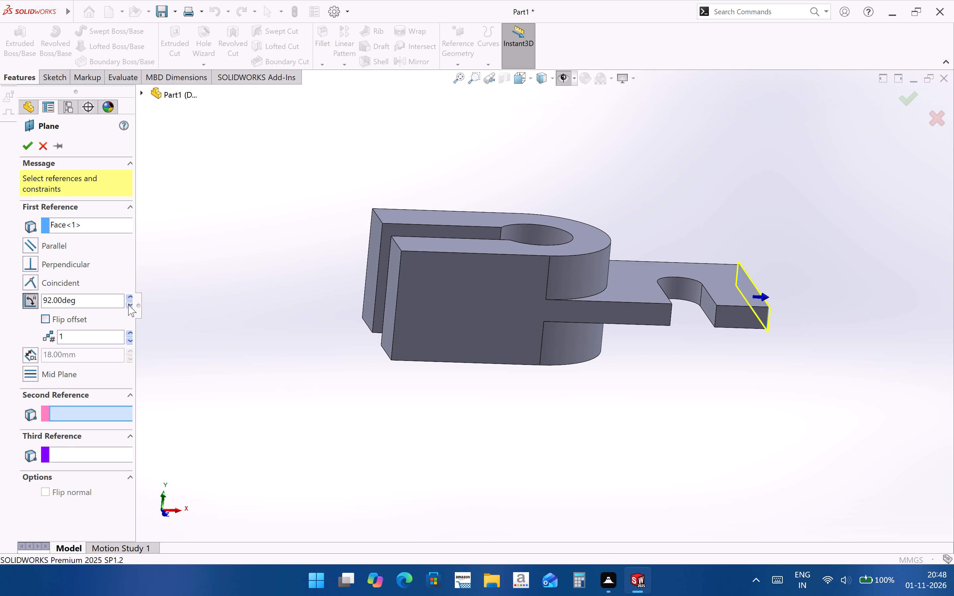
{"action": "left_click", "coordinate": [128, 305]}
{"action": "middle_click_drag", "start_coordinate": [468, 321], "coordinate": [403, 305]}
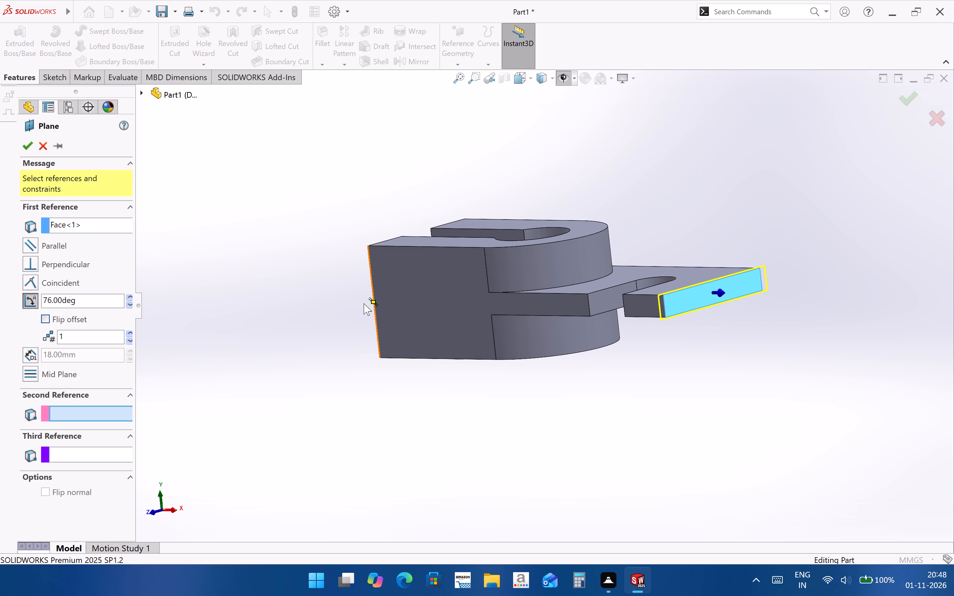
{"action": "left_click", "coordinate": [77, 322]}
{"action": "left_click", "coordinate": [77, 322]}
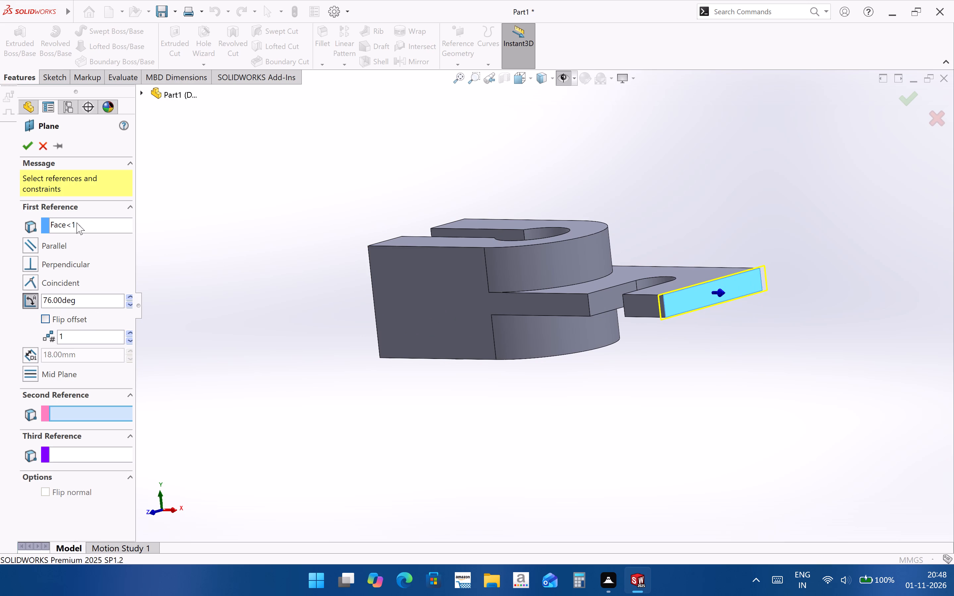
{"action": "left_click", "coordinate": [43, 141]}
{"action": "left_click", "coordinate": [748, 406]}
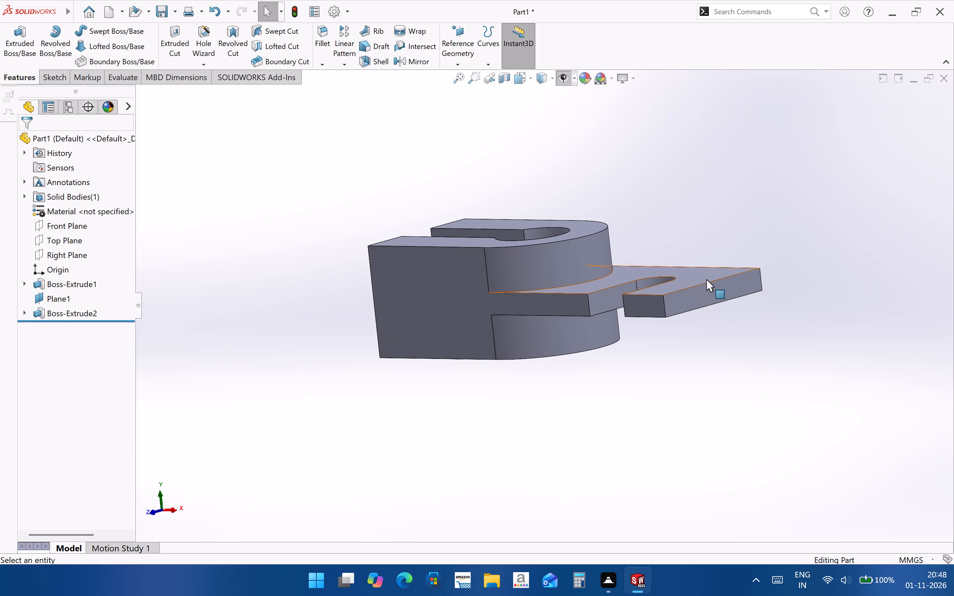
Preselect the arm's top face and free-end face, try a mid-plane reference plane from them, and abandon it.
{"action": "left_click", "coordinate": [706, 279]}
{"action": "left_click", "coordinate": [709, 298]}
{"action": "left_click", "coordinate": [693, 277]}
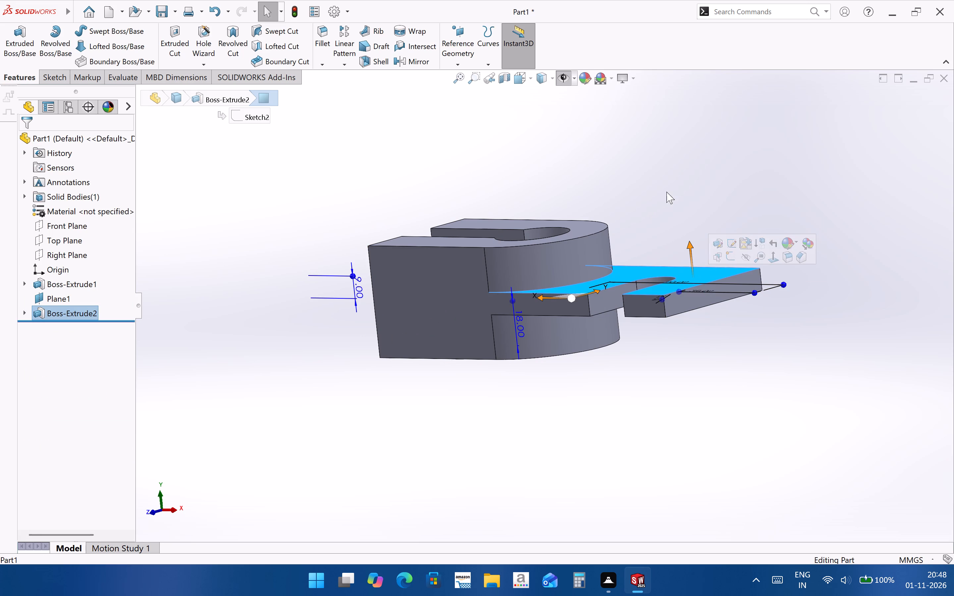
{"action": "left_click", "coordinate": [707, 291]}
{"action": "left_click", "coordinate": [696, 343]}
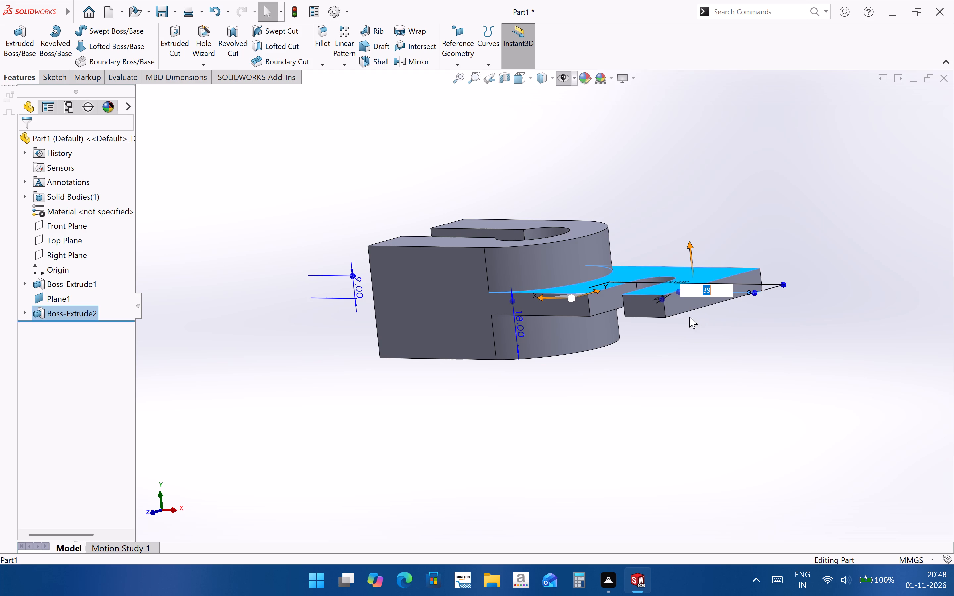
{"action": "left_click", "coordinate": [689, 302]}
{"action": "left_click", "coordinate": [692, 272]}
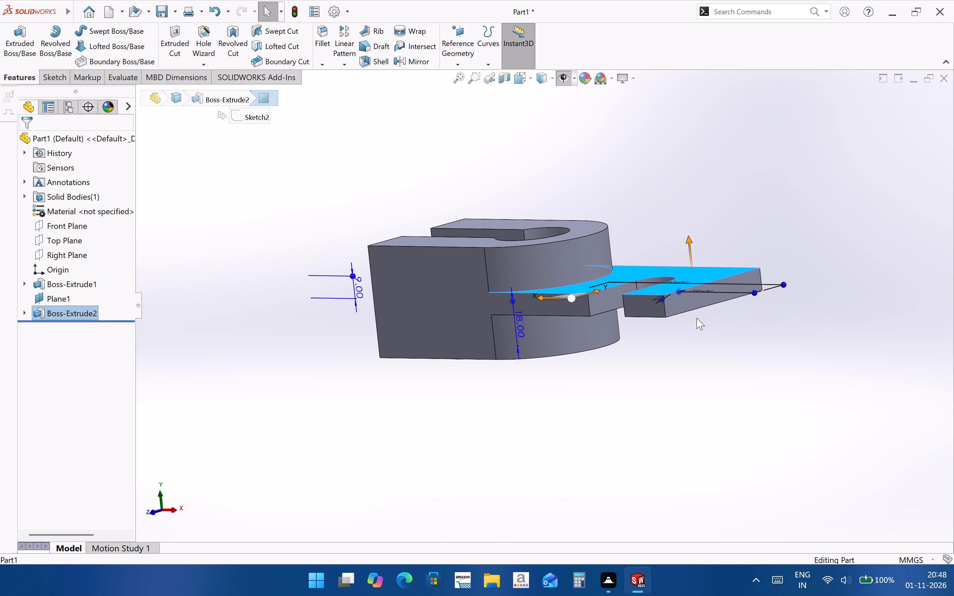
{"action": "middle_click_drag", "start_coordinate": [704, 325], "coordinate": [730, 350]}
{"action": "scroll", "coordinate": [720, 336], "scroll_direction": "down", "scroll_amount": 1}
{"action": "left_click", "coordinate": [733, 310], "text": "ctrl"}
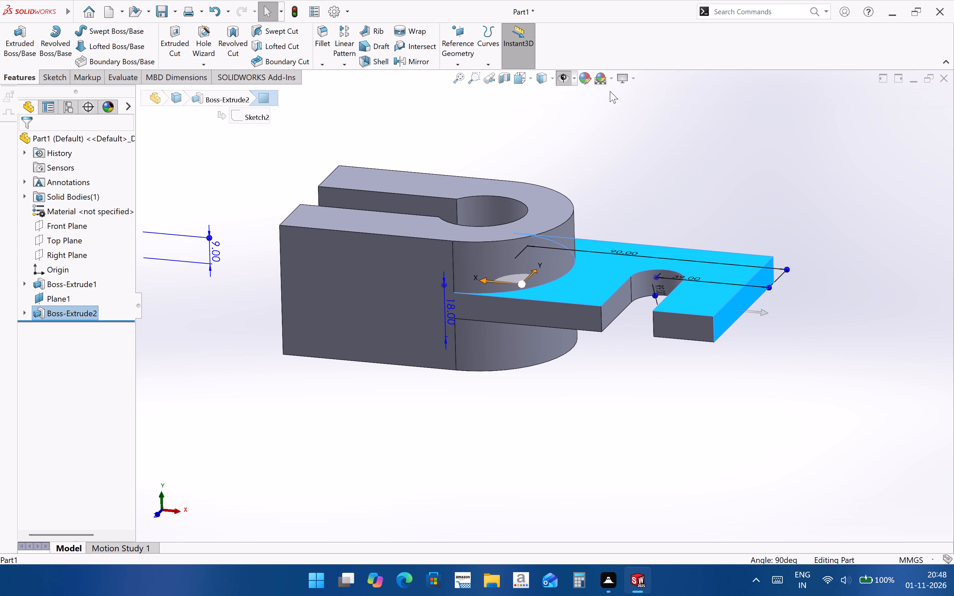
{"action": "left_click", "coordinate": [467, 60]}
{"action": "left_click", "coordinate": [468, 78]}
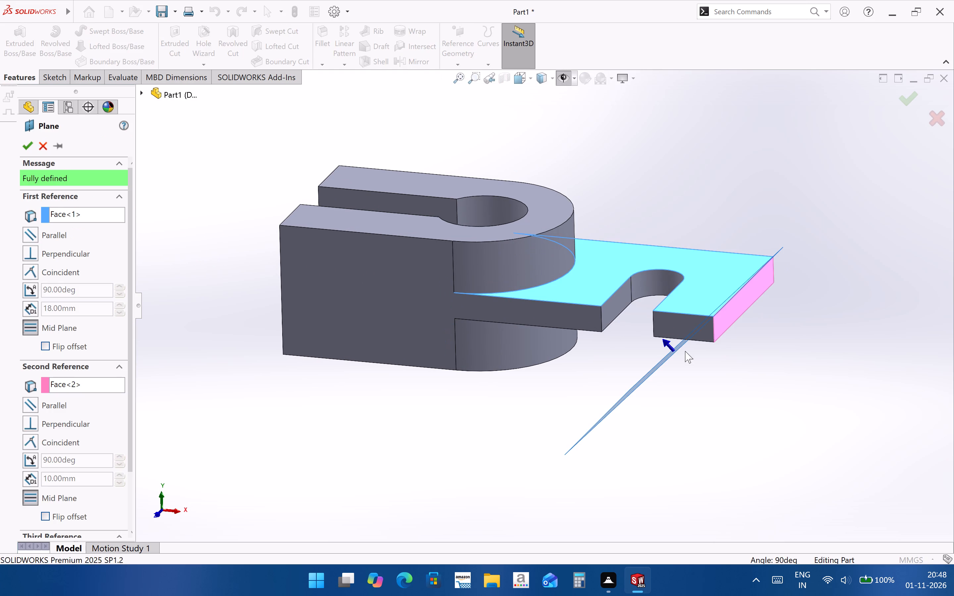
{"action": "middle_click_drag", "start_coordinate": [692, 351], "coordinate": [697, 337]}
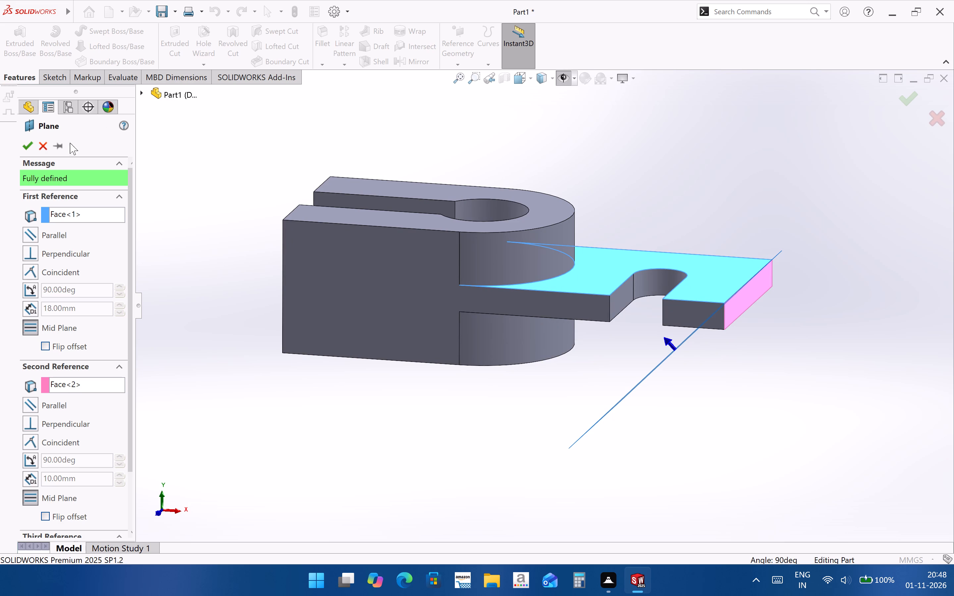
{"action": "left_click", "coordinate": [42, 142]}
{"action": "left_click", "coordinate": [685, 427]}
Start a sketch on the arm's narrow slotted side face and draw a slanted line about 41 mm long, rising outward from the free end's upper corner.
{"action": "scroll", "coordinate": [583, 471], "scroll_direction": "up", "scroll_amount": 3}
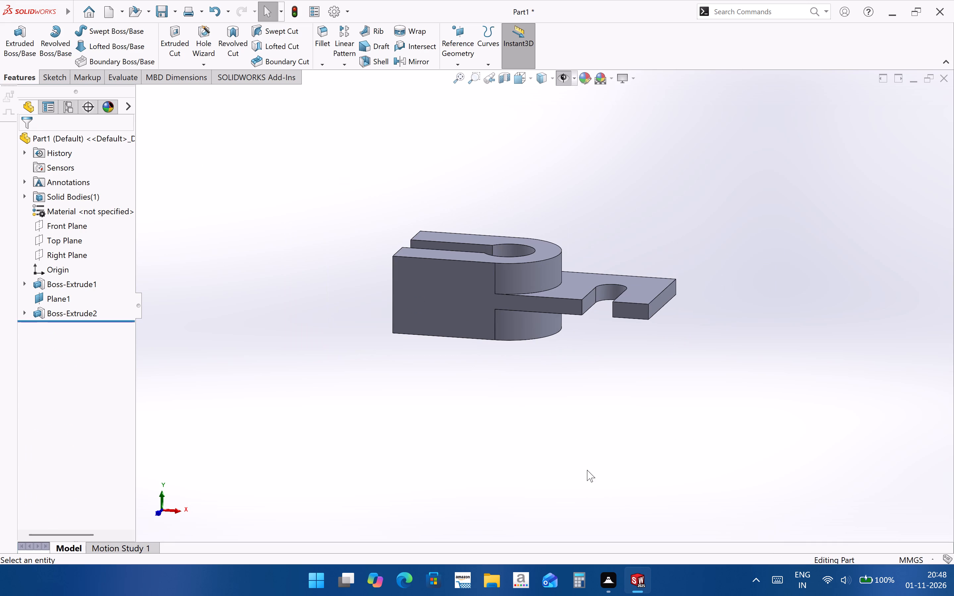
{"action": "middle_click_drag", "start_coordinate": [647, 340], "coordinate": [671, 352]}
{"action": "left_click", "coordinate": [656, 318]}
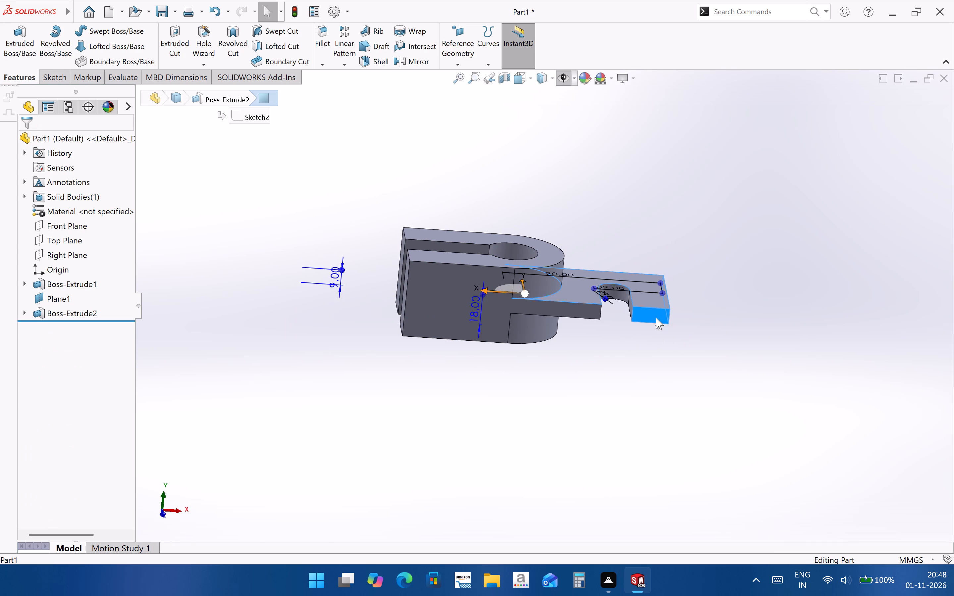
{"action": "key", "text": "ctrl+8"}
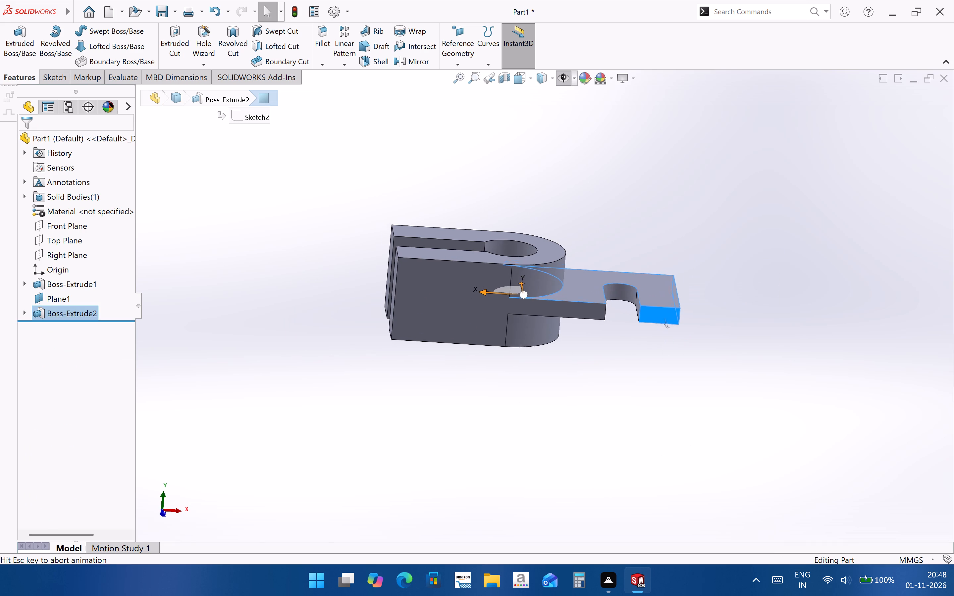
{"action": "scroll", "coordinate": [950, 435], "scroll_direction": "up", "scroll_amount": 1}
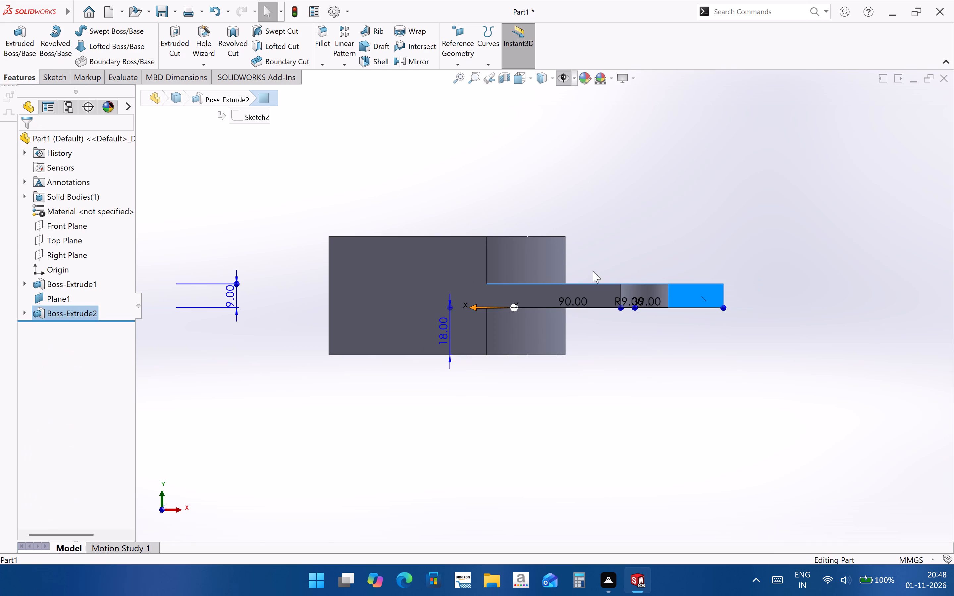
{"action": "scroll", "coordinate": [624, 391], "scroll_direction": "up", "scroll_amount": 2}
{"action": "left_click", "coordinate": [706, 406]}
{"action": "scroll", "coordinate": [653, 314], "scroll_direction": "down", "scroll_amount": 2}
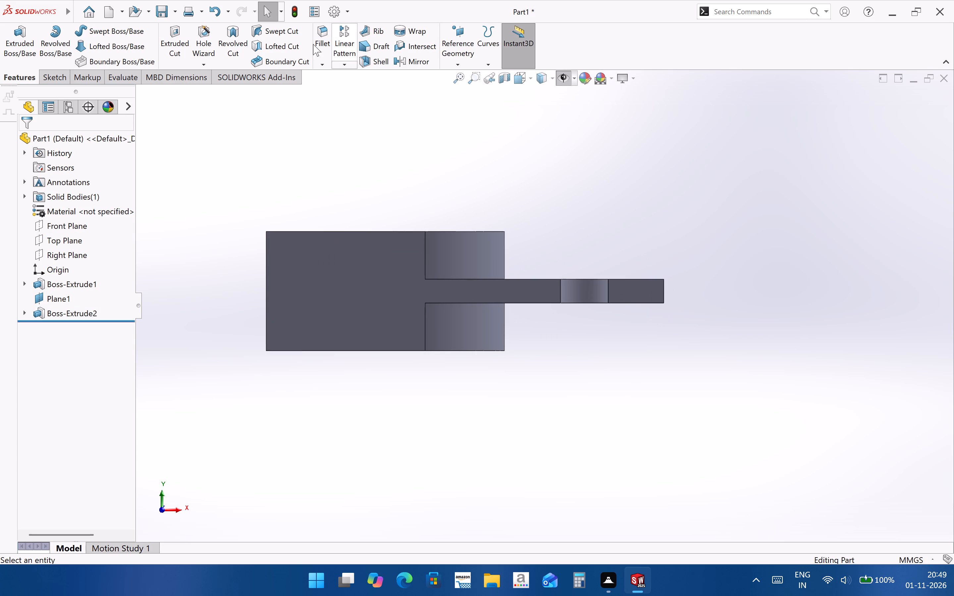
{"action": "left_click", "coordinate": [49, 81]}
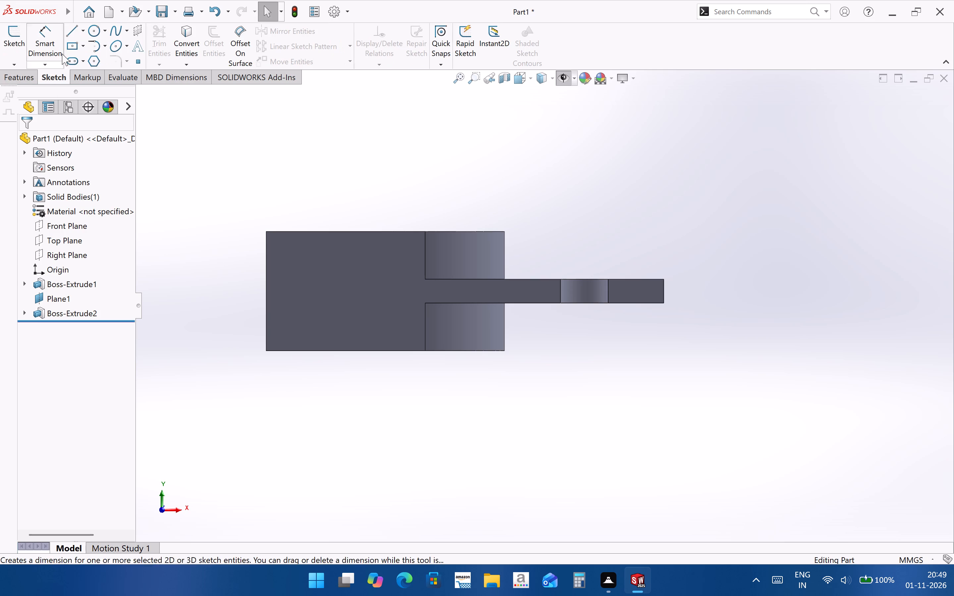
{"action": "left_click", "coordinate": [70, 33]}
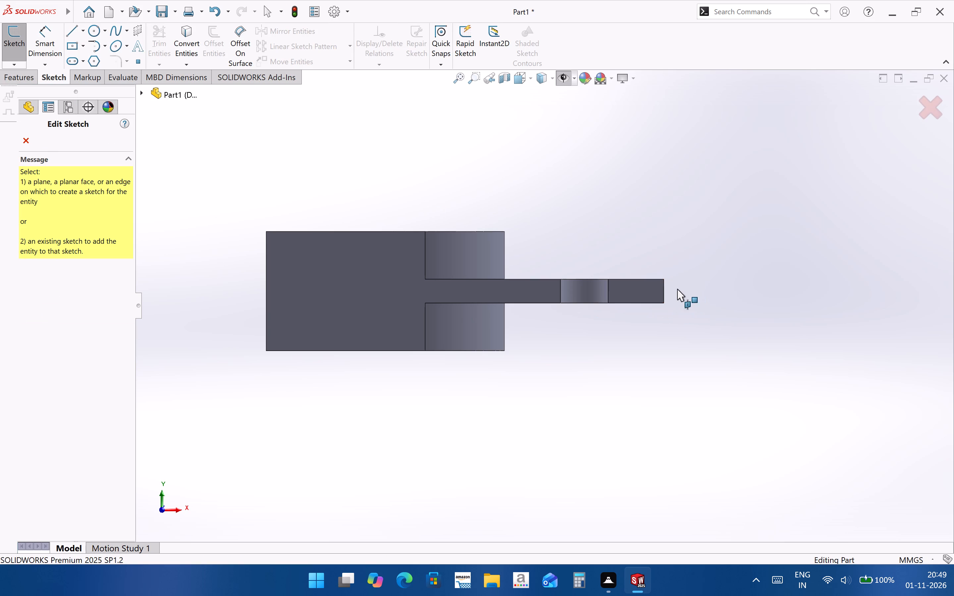
{"action": "left_click", "coordinate": [661, 291]}
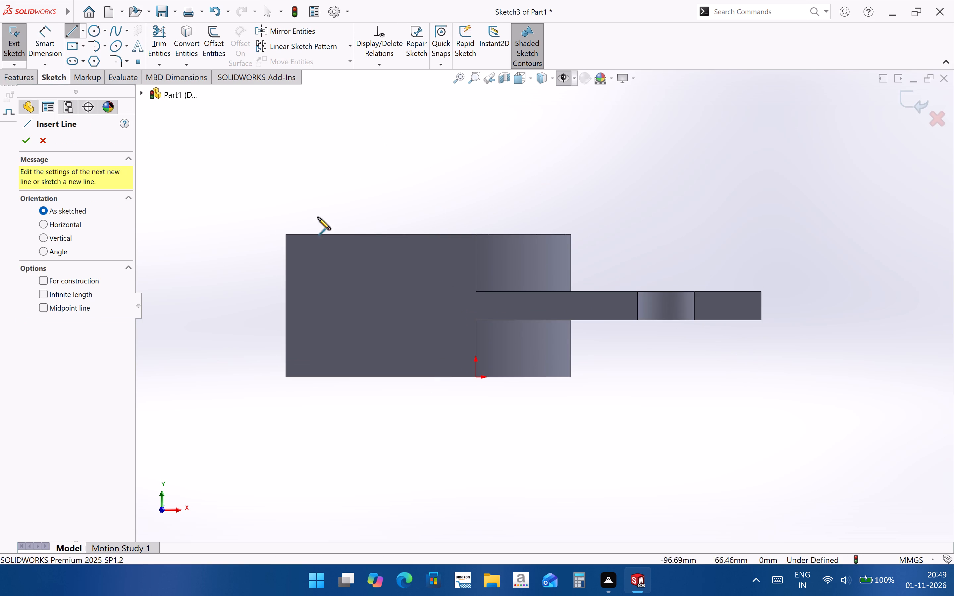
{"action": "left_click", "coordinate": [761, 293]}
{"action": "left_click", "coordinate": [850, 196]}
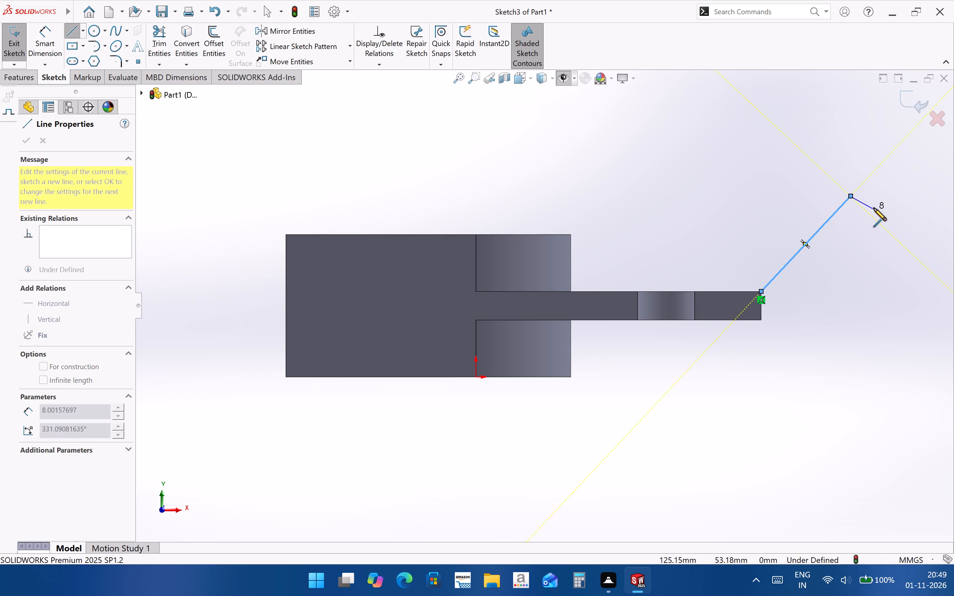
{"action": "key", "text": "Escape"}
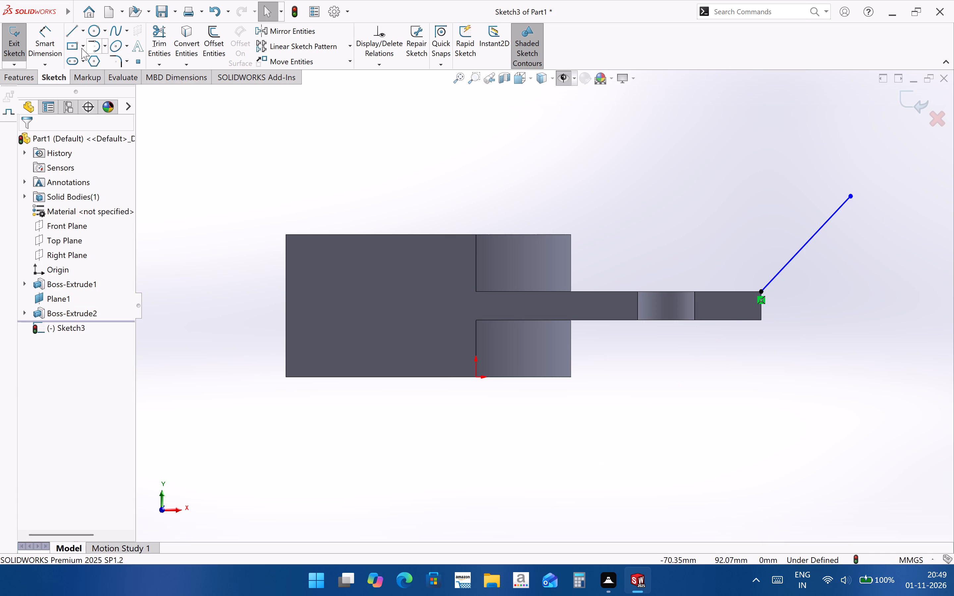
Draw a second slanted line about 46 mm long from the free end's lower corner, alongside the first.
{"action": "left_click", "coordinate": [70, 30]}
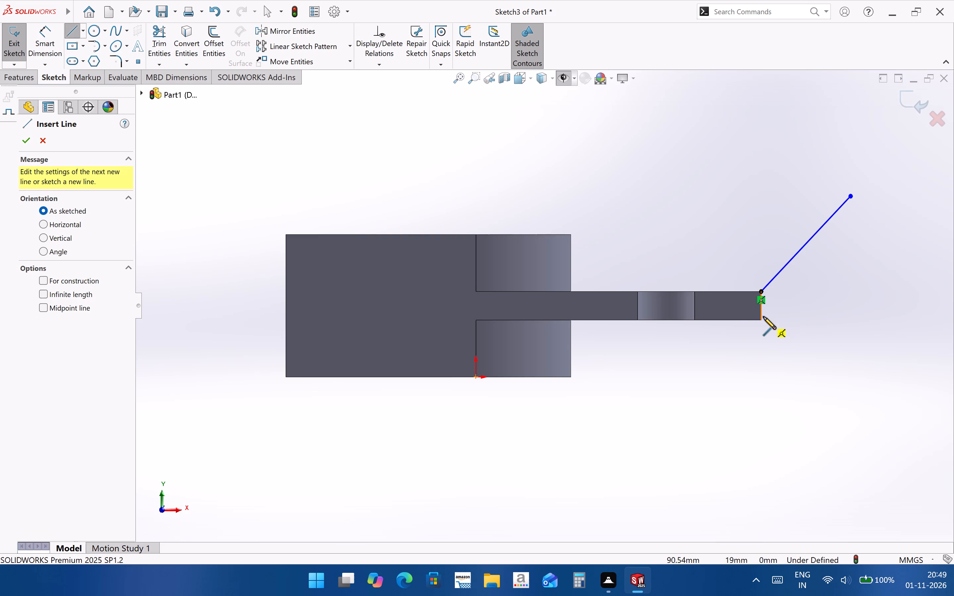
{"action": "left_click", "coordinate": [762, 320]}
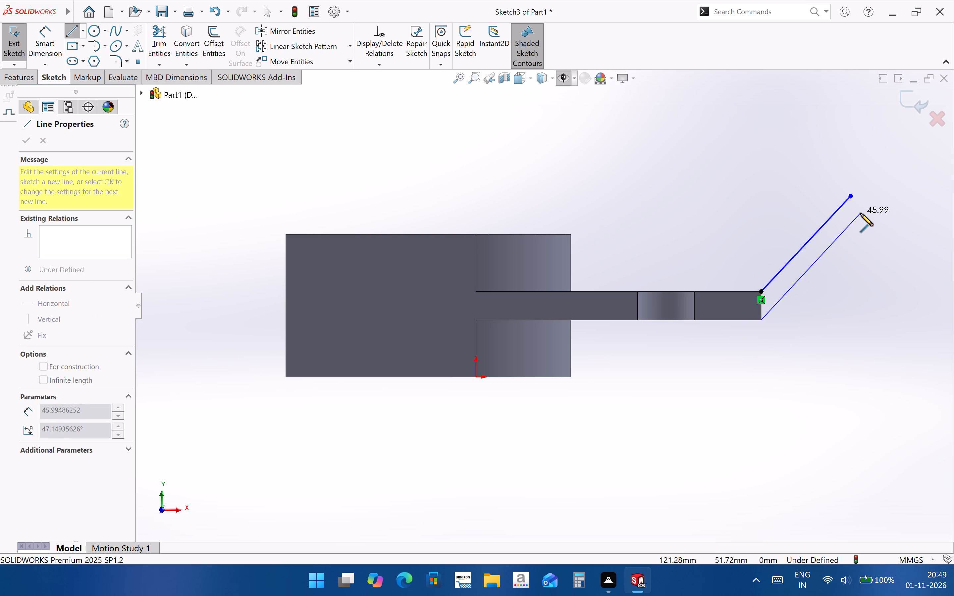
{"action": "left_click", "coordinate": [860, 213]}
{"action": "key", "text": "Escape"}
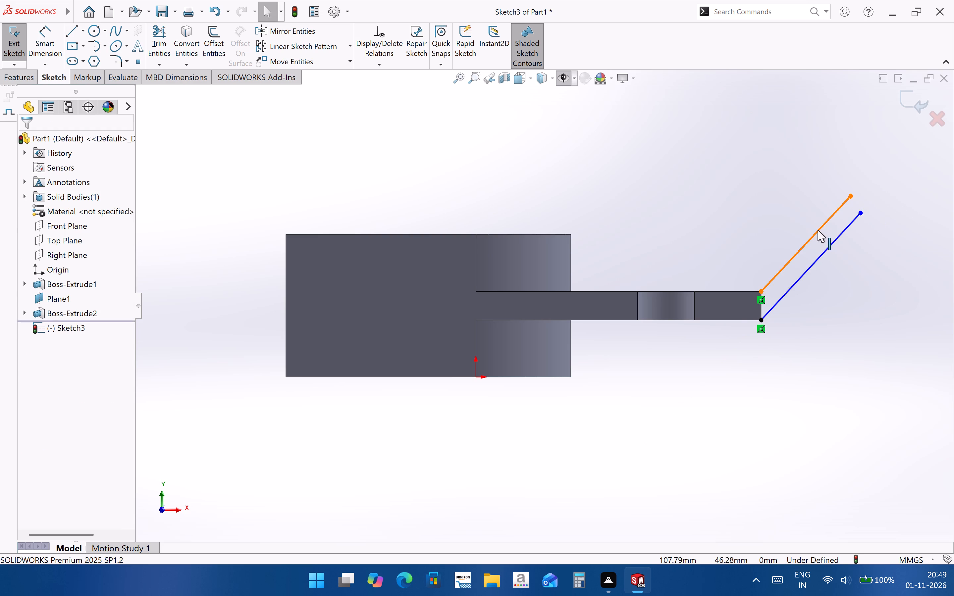
Make the two slanted lines parallel.
{"action": "left_click", "coordinate": [818, 230]}
{"action": "left_click", "coordinate": [833, 243], "text": "ctrl"}
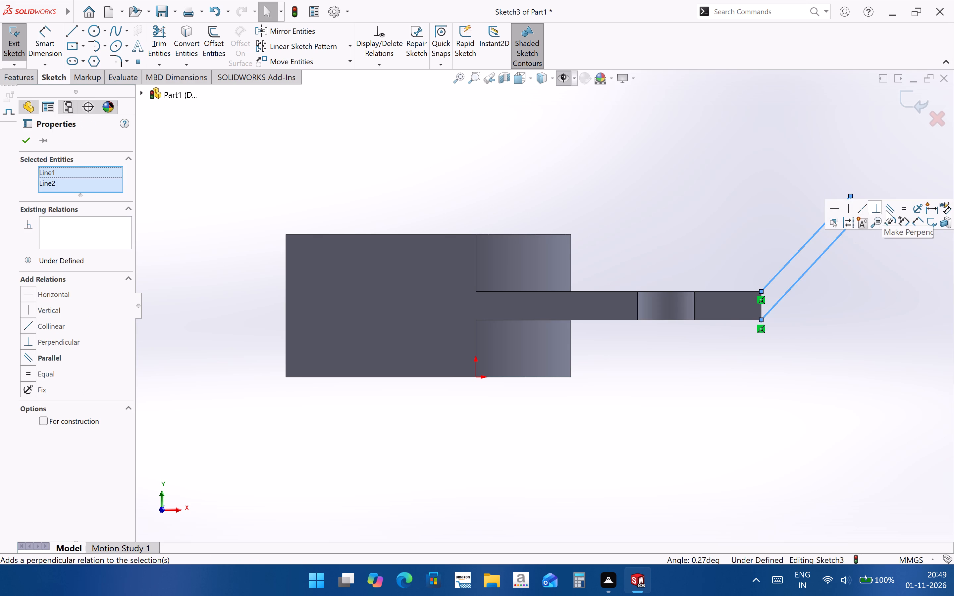
{"action": "left_click", "coordinate": [887, 209]}
{"action": "left_click", "coordinate": [862, 322]}
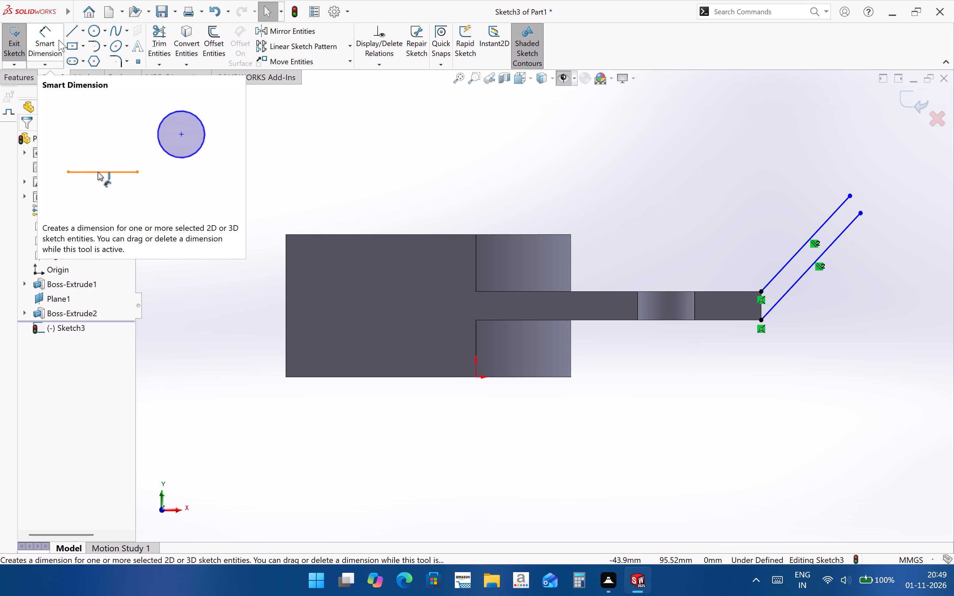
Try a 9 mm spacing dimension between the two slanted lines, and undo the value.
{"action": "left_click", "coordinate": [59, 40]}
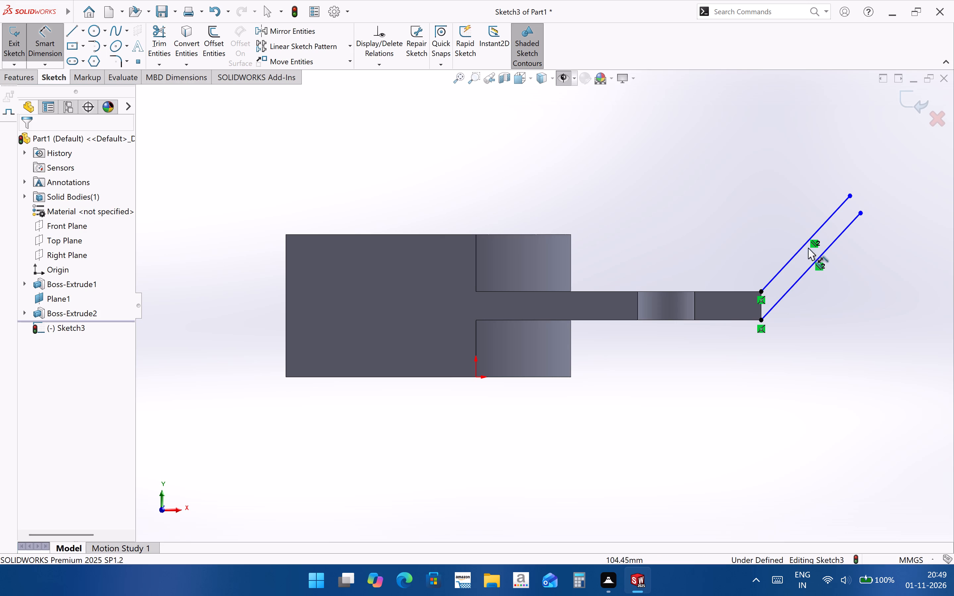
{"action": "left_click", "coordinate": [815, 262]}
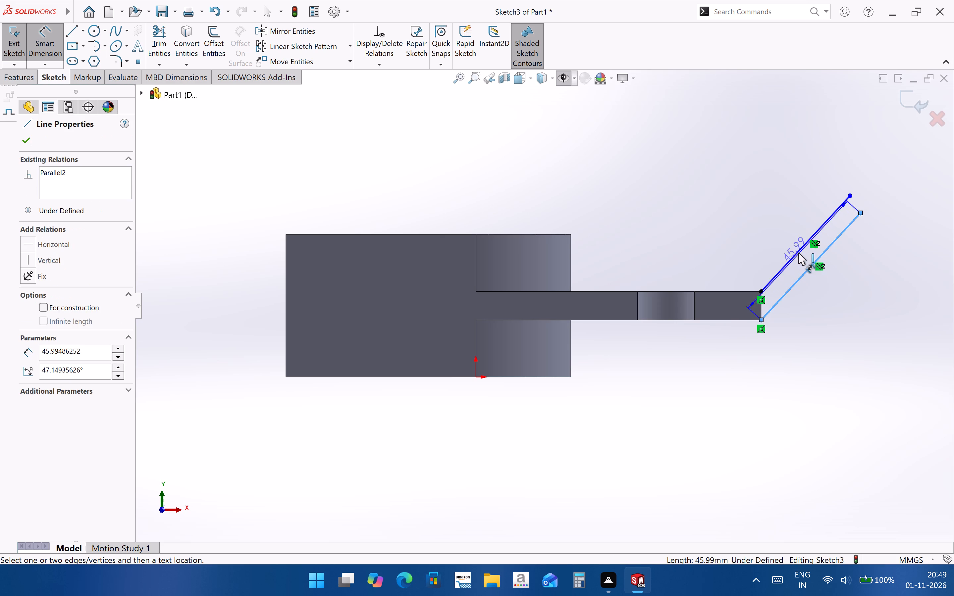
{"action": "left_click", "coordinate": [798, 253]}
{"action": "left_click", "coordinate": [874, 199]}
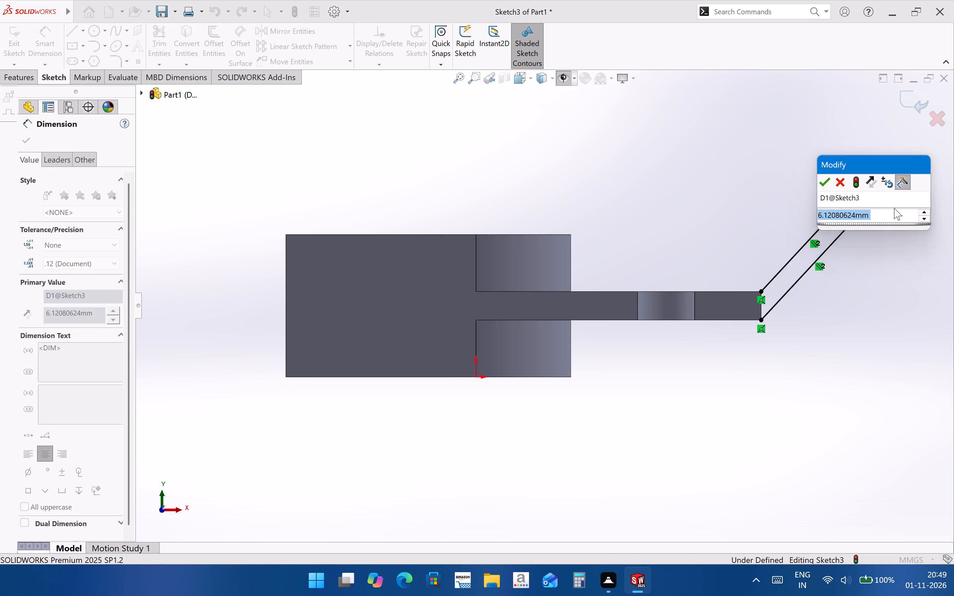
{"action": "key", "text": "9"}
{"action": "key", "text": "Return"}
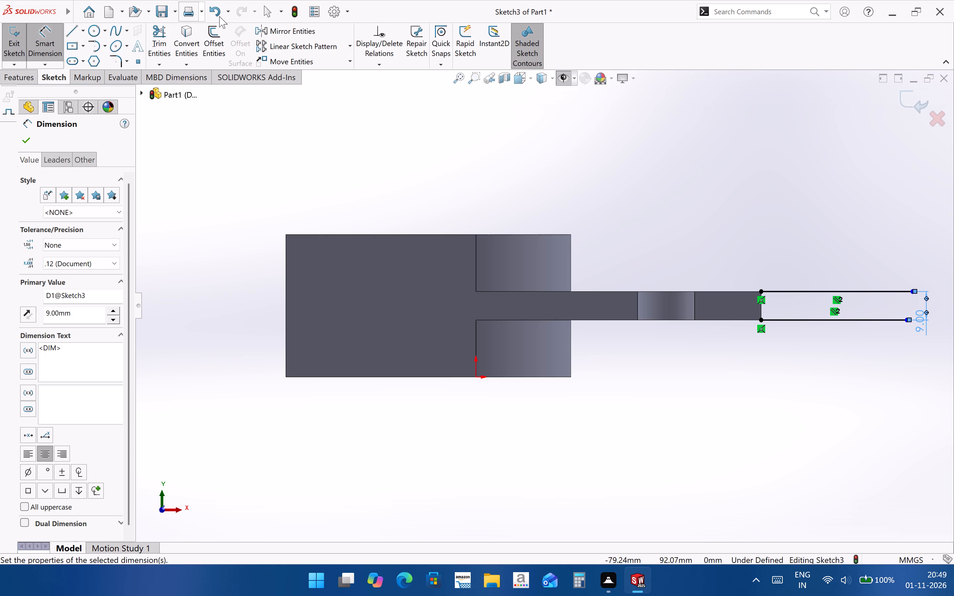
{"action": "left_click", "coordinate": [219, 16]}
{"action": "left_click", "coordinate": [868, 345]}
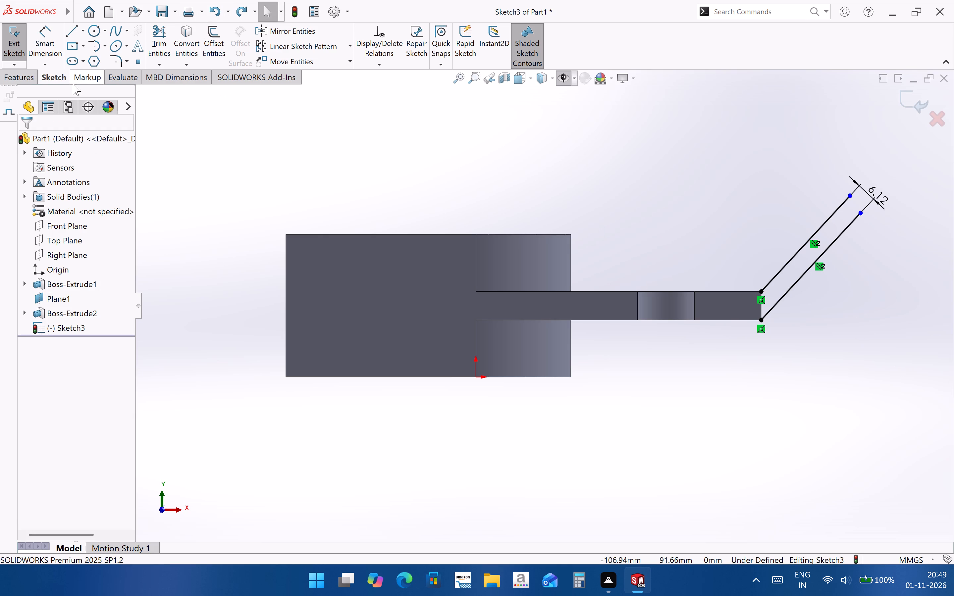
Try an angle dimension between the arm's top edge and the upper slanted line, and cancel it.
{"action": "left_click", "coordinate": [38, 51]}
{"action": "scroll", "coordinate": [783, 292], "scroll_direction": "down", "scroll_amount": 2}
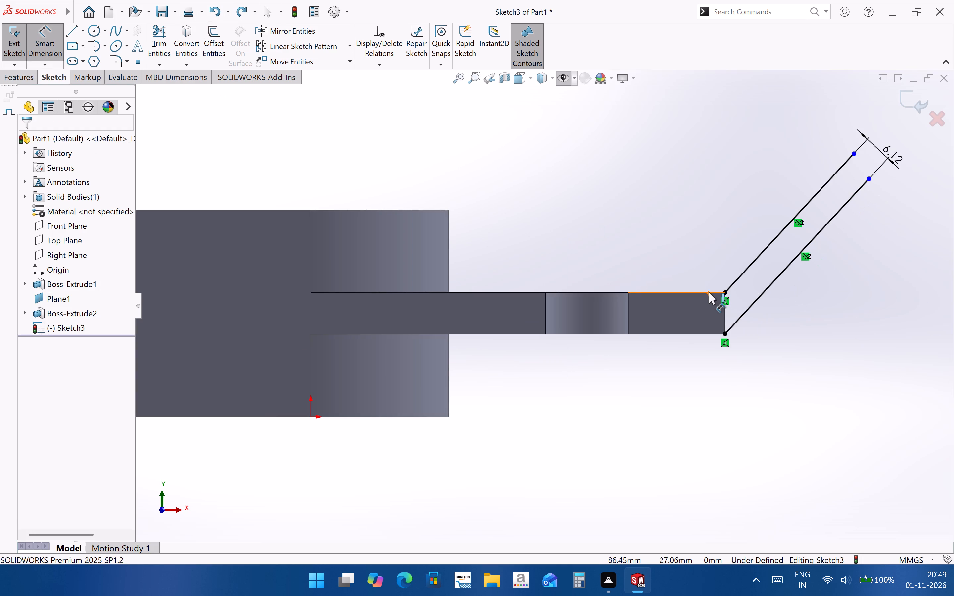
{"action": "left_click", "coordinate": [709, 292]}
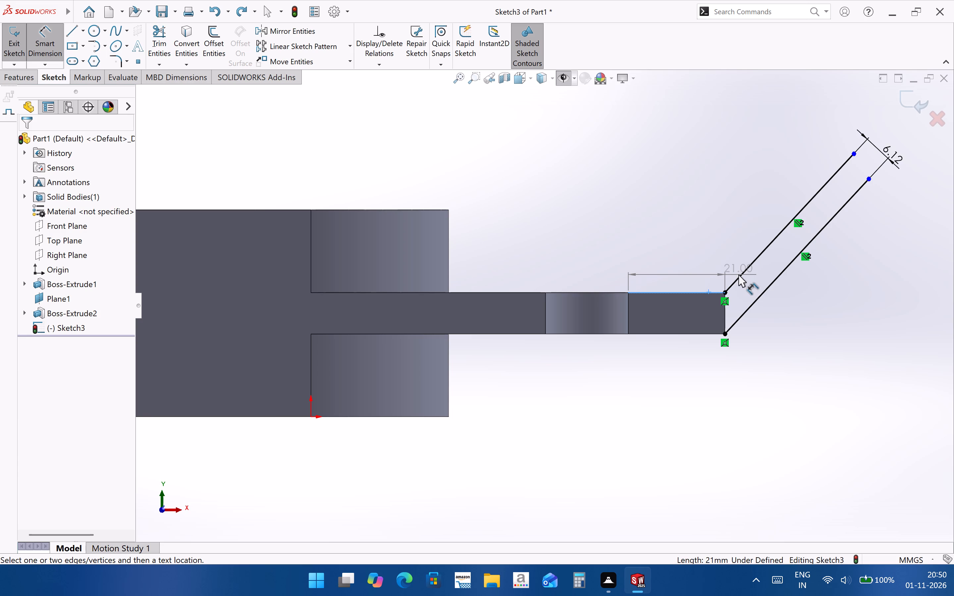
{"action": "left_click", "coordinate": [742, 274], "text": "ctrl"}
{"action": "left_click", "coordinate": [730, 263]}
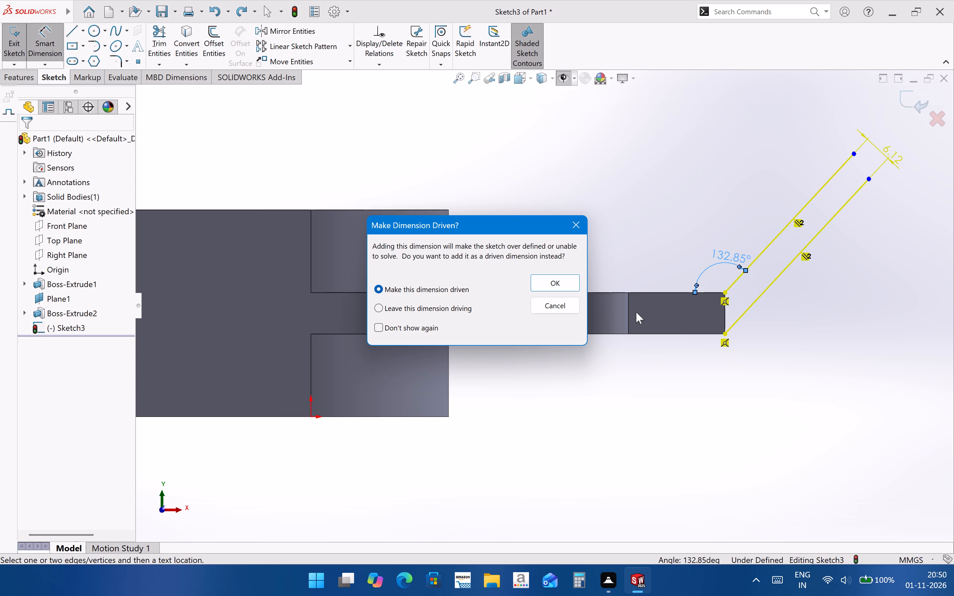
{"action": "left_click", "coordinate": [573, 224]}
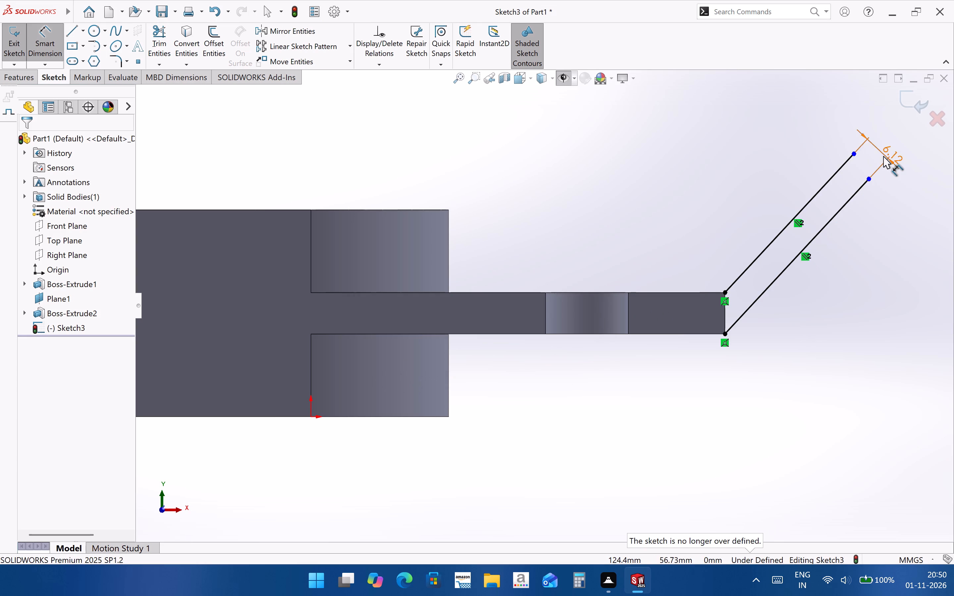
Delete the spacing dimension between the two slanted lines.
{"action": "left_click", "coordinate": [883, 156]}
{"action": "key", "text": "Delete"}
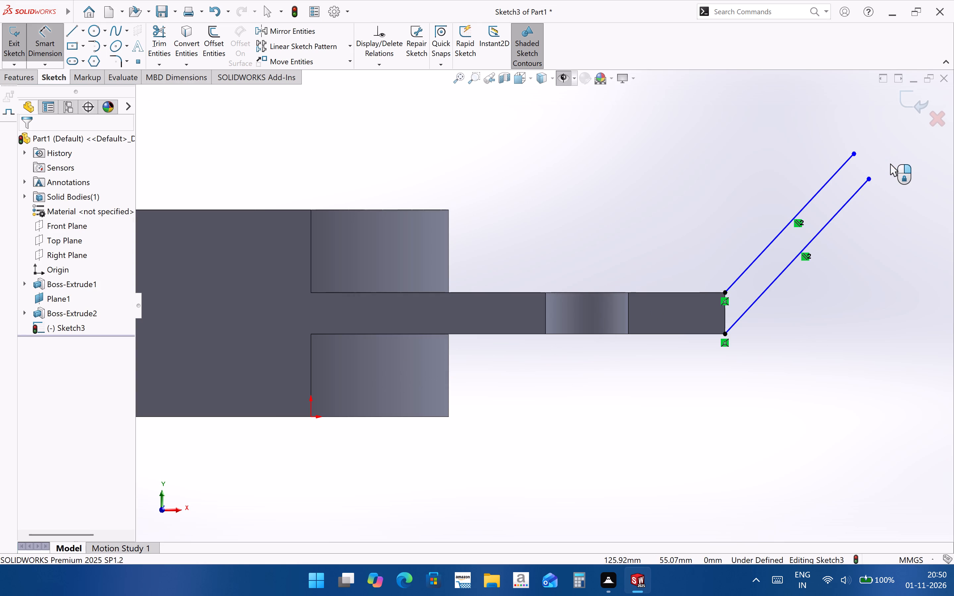
Dimension the angle between the upper slanted line and the arm's top edge at 135 degrees.
{"action": "left_click", "coordinate": [741, 275]}
{"action": "left_click", "coordinate": [710, 292], "text": "ctrl"}
{"action": "left_click", "coordinate": [714, 269]}
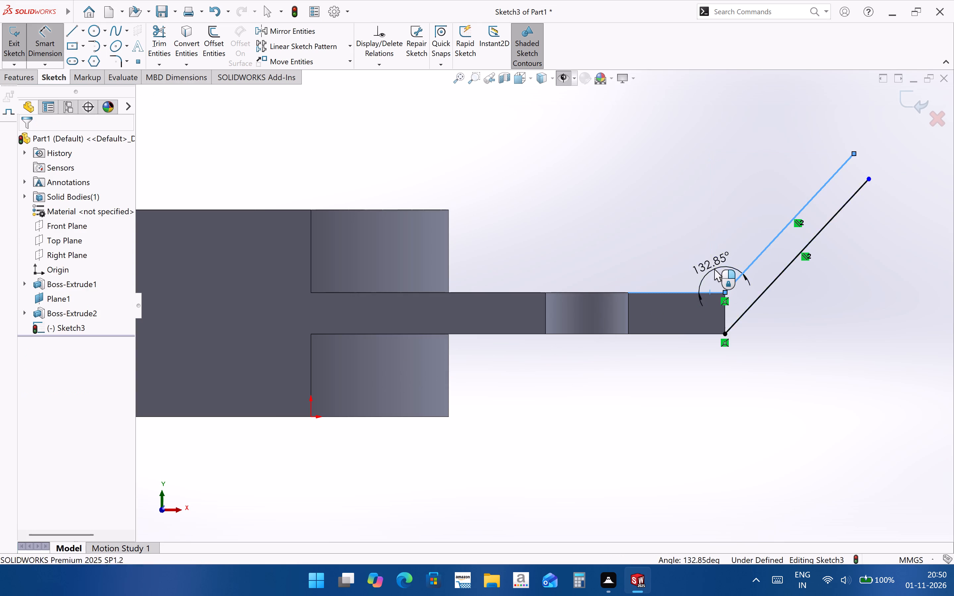
{"action": "key", "text": "BackSpace"}
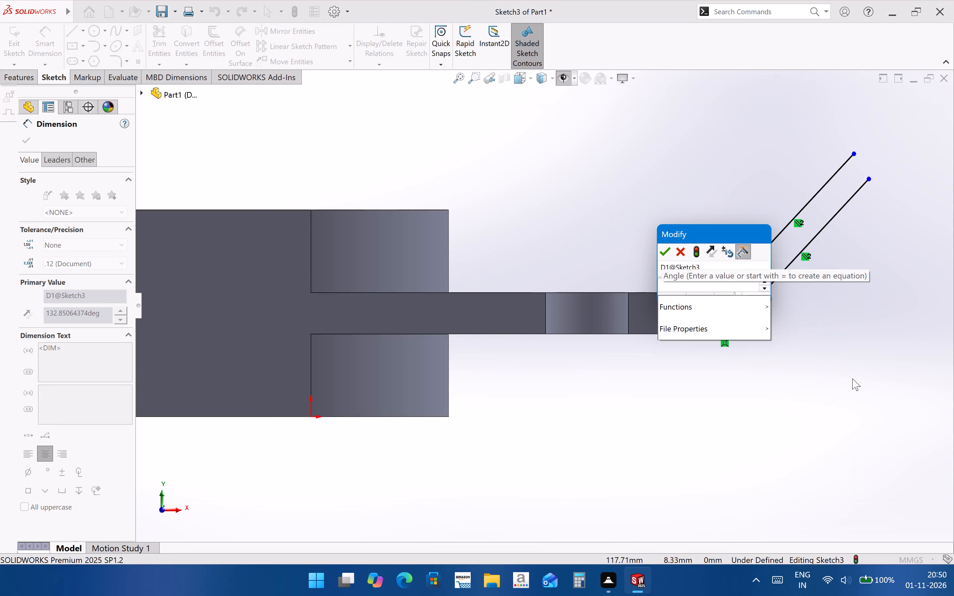
{"action": "key", "text": "1"}
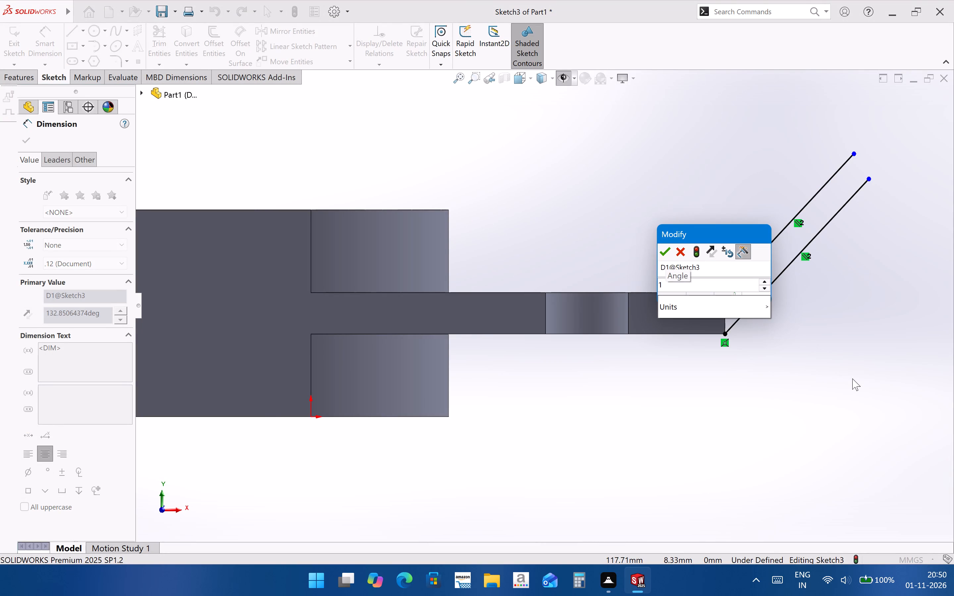
{"action": "type", "text": "35"}
{"action": "key", "text": "Return"}
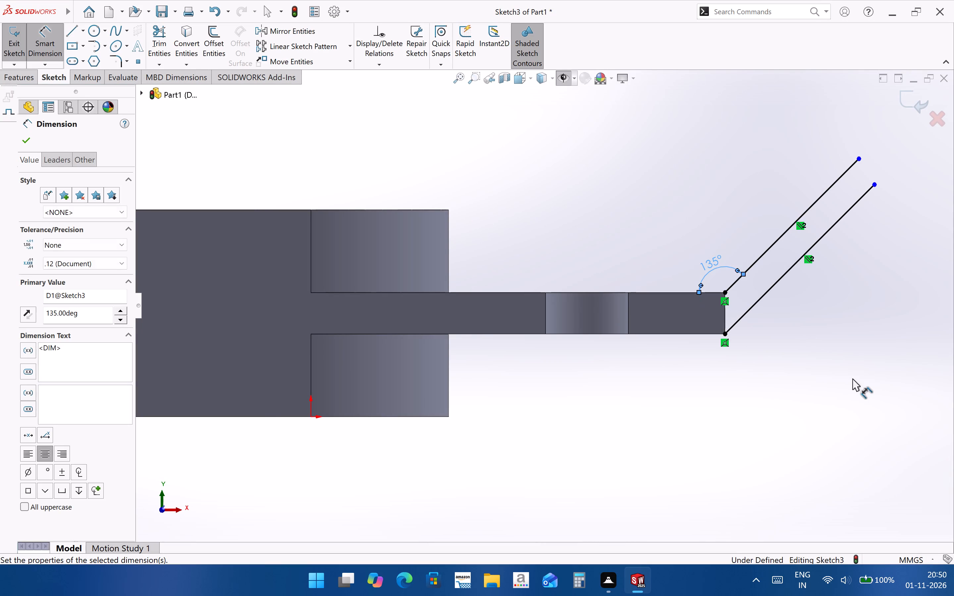
{"action": "left_click", "coordinate": [850, 378]}
{"action": "scroll", "coordinate": [660, 320], "scroll_direction": "up", "scroll_amount": 2}
{"action": "scroll", "coordinate": [728, 250], "scroll_direction": "down", "scroll_amount": 1}
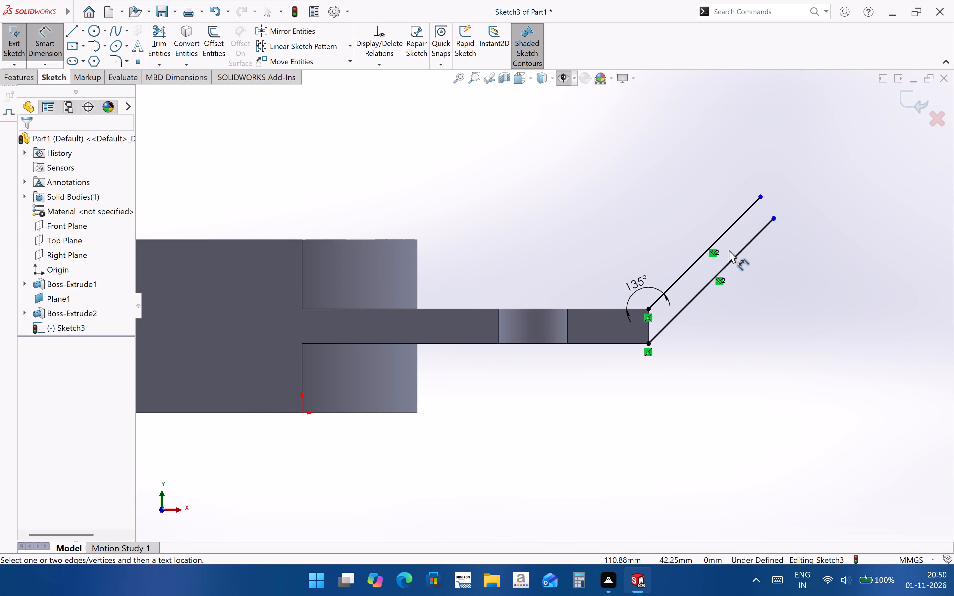
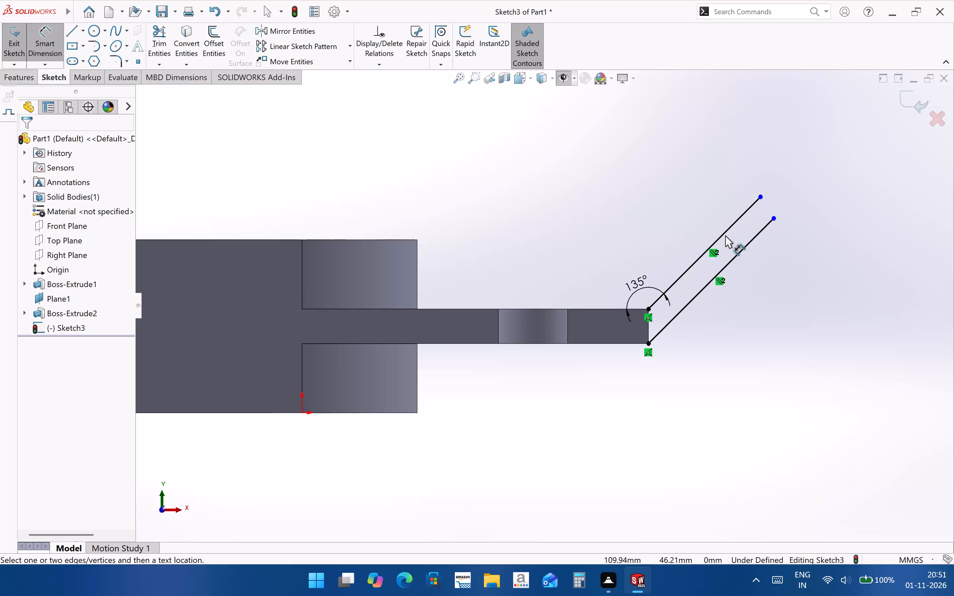
Dimension the lower slanted line's length at 60.5 mm.
{"action": "left_click", "coordinate": [738, 256]}
{"action": "left_click", "coordinate": [765, 276]}
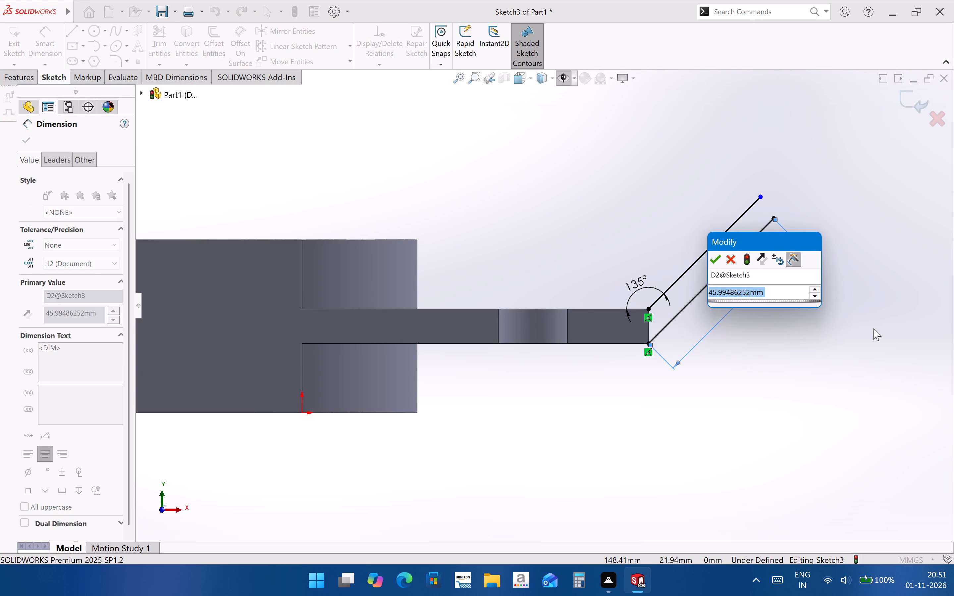
{"action": "type", "text": "60.5"}
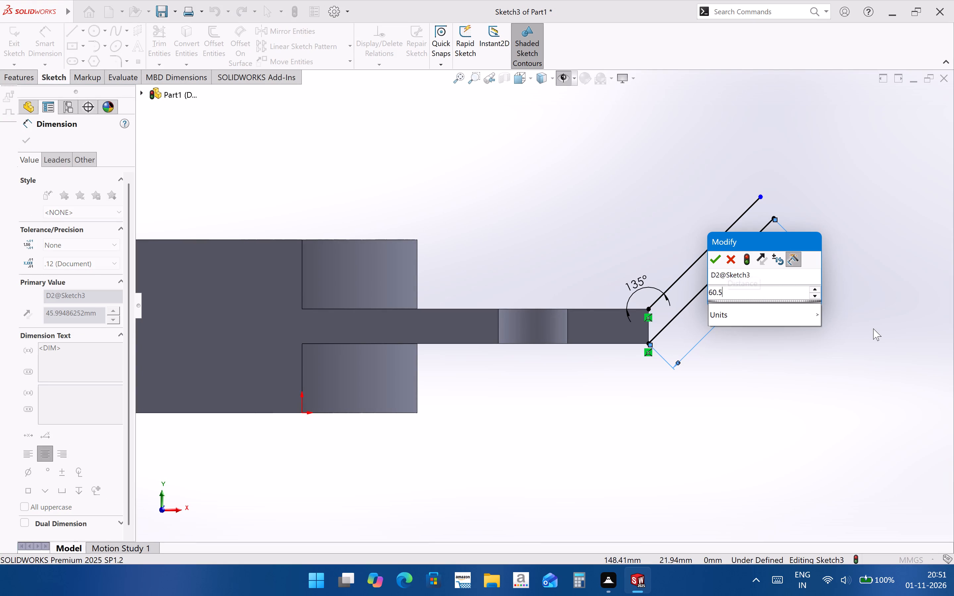
{"action": "key", "text": "Return"}
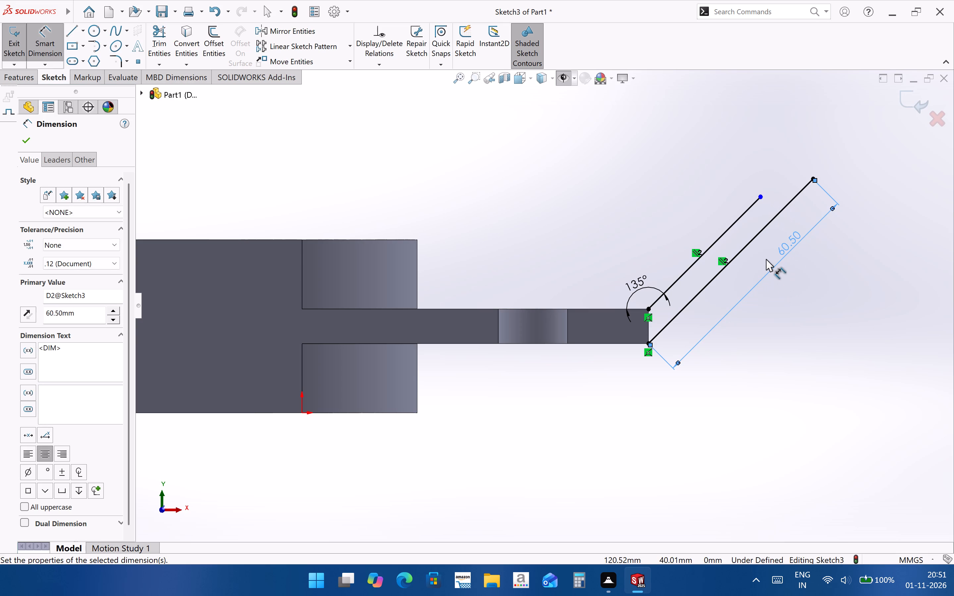
{"action": "key", "text": "Escape"}
{"action": "left_click", "coordinate": [757, 233]}
{"action": "left_click", "coordinate": [757, 234]}
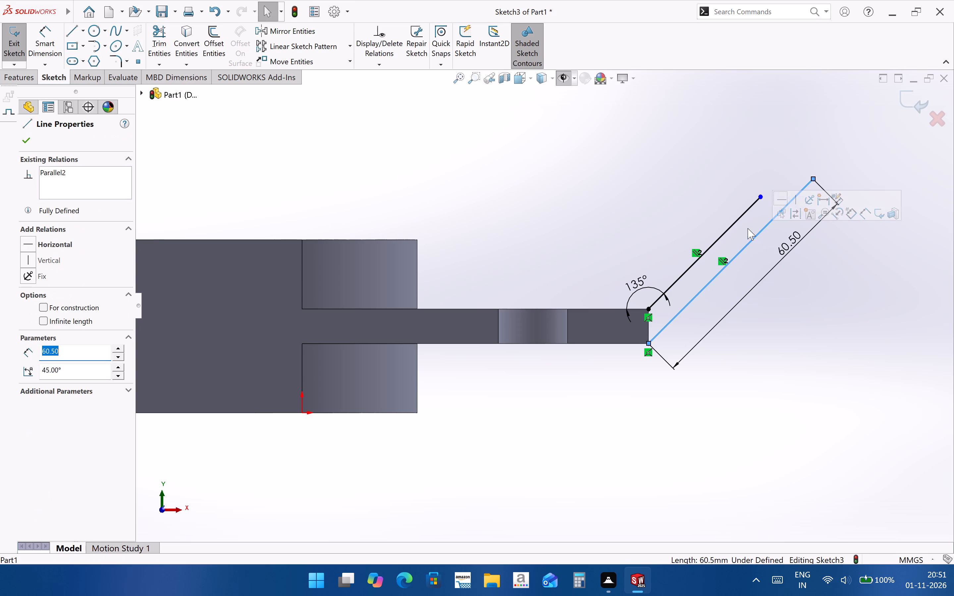
{"action": "left_click", "coordinate": [794, 325]}
Extend the upper slanted line with a collinear line about 16 mm long from its free end.
{"action": "left_click", "coordinate": [71, 33]}
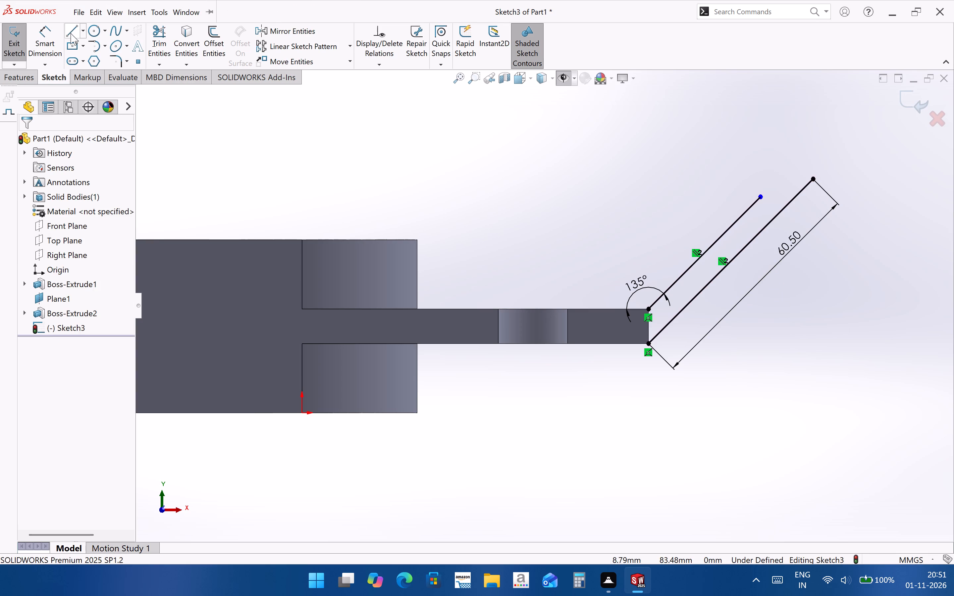
{"action": "left_click", "coordinate": [759, 196]}
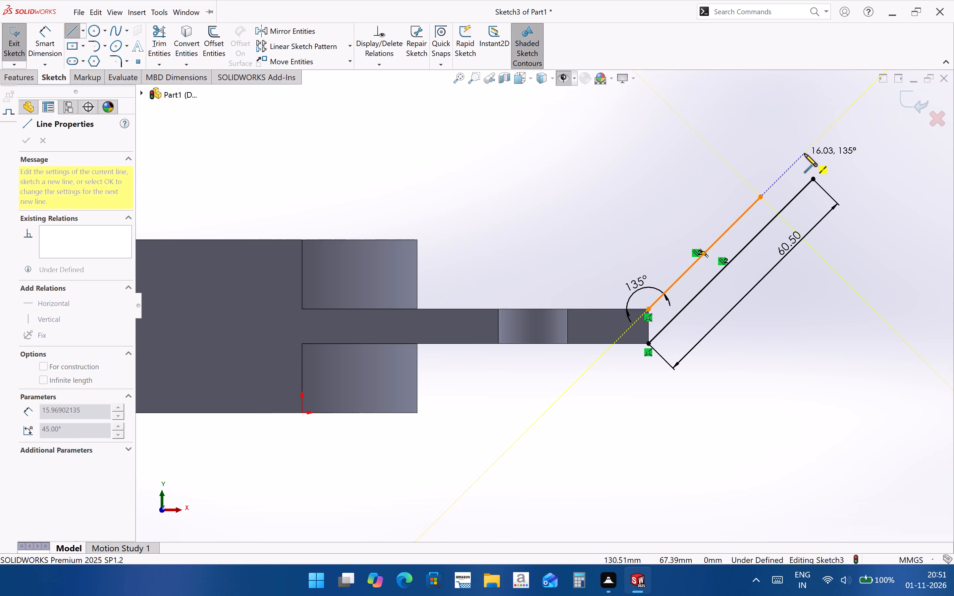
{"action": "left_click", "coordinate": [804, 154]}
{"action": "key", "text": "Escape"}
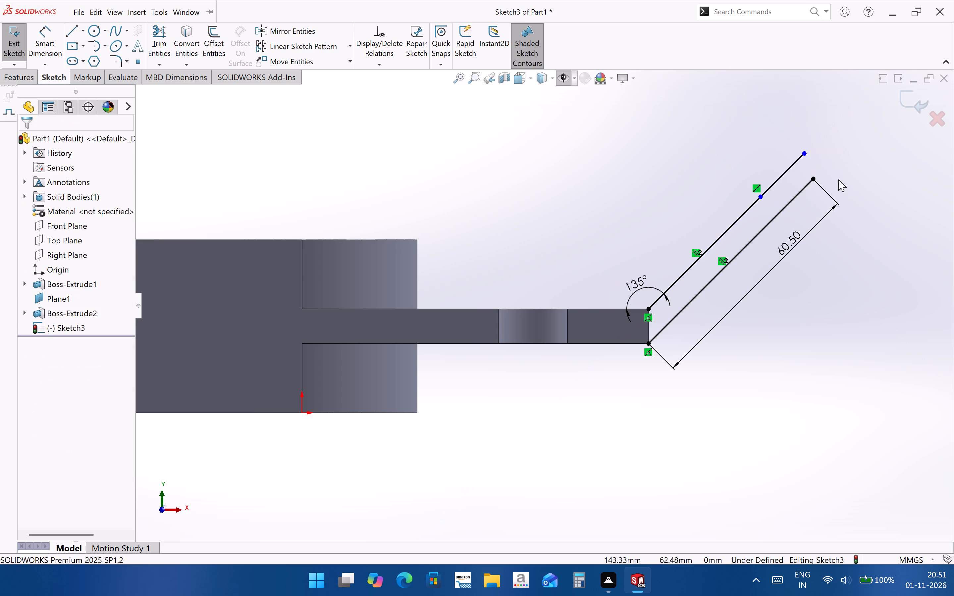
Draw a line about 15 mm long from the lower slanted line's free end, perpendicular to it and crossing the upper line.
{"action": "left_click", "coordinate": [68, 33]}
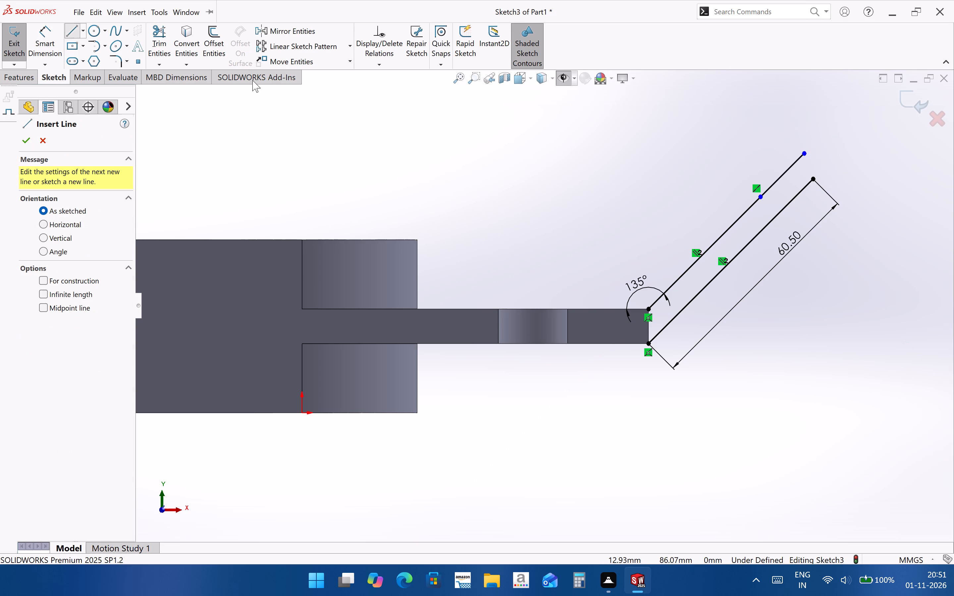
{"action": "left_click", "coordinate": [813, 177]}
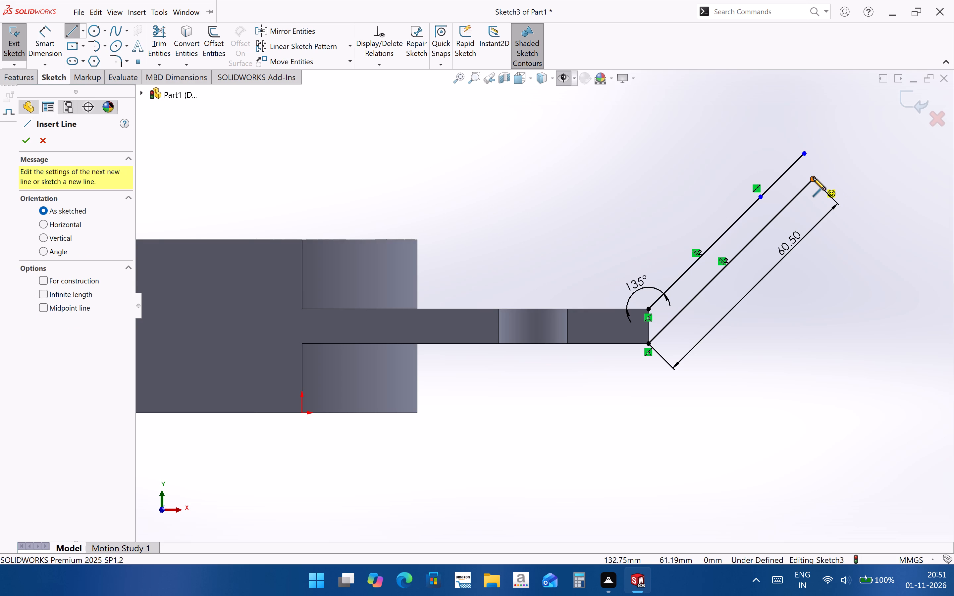
{"action": "left_click", "coordinate": [772, 137]}
{"action": "key", "text": "Escape"}
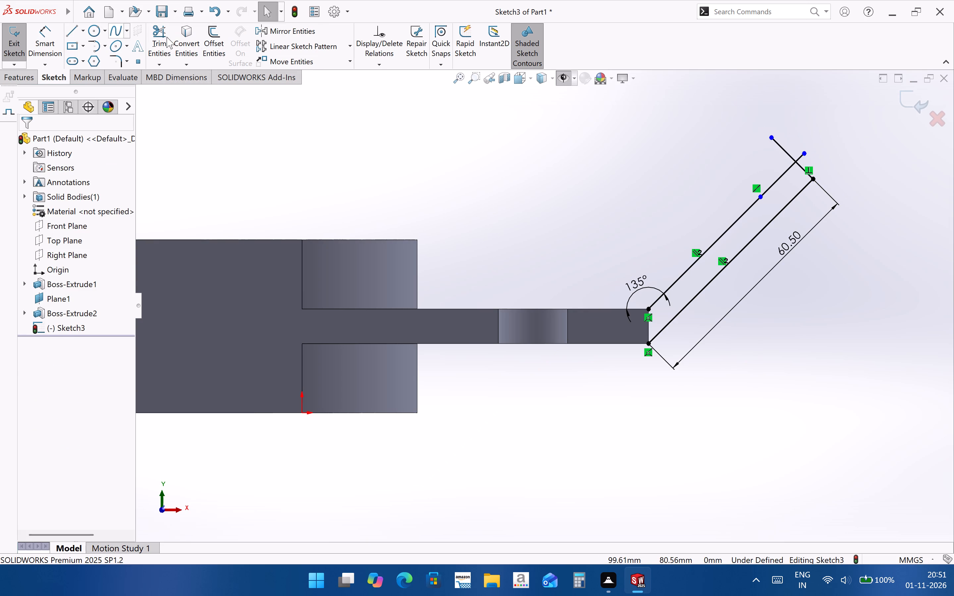
Trim the overhanging ends of the end line and the upper slanted line where they cross, using Power trim.
{"action": "left_click", "coordinate": [165, 35]}
{"action": "left_click_drag", "start_coordinate": [758, 148], "coordinate": [802, 156]}
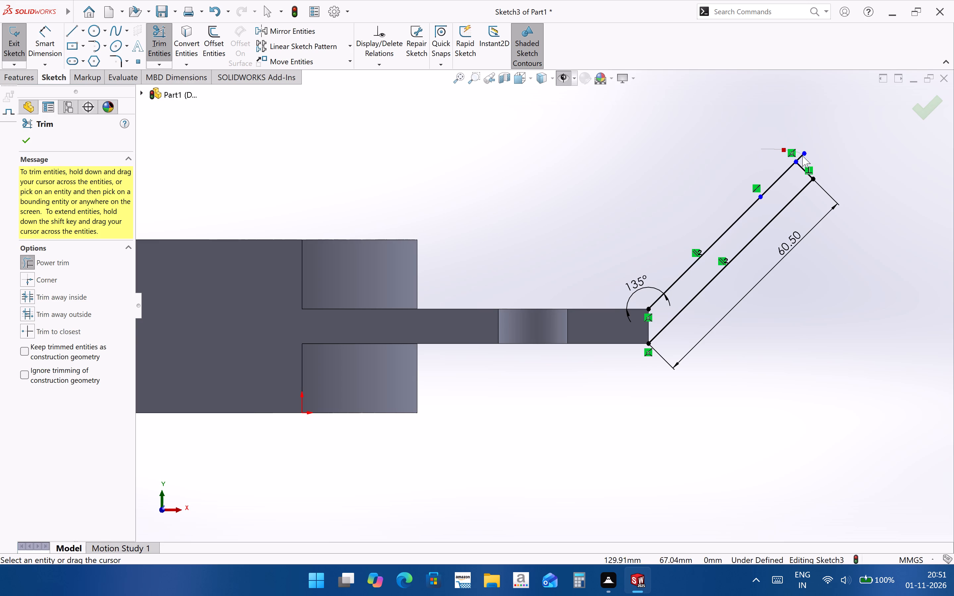
{"action": "left_click_drag", "start_coordinate": [802, 156], "coordinate": [804, 157]}
{"action": "scroll", "coordinate": [708, 288], "scroll_direction": "up", "scroll_amount": 1}
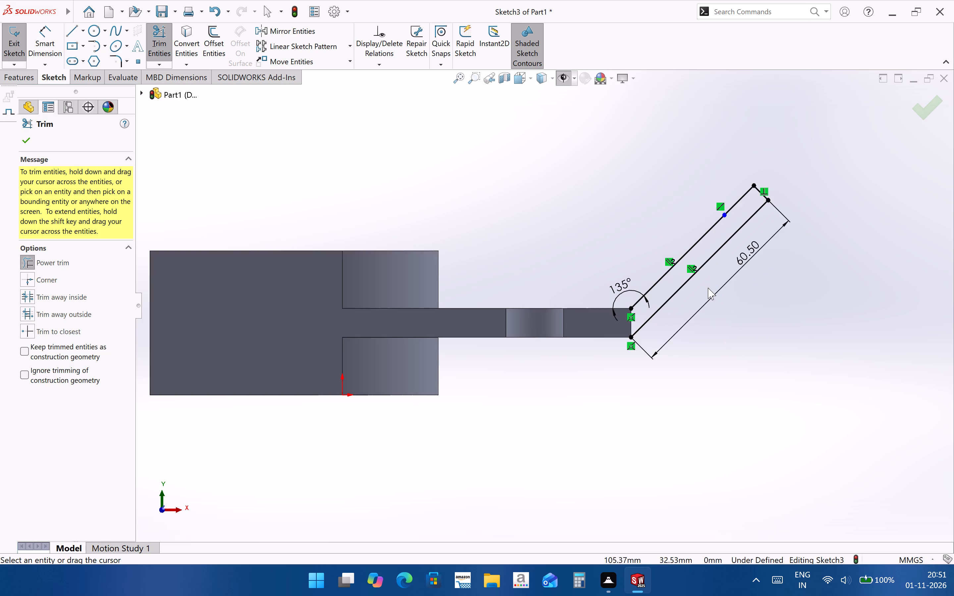
{"action": "scroll", "coordinate": [708, 288], "scroll_direction": "up", "scroll_amount": 1}
{"action": "middle_click", "coordinate": [642, 351]}
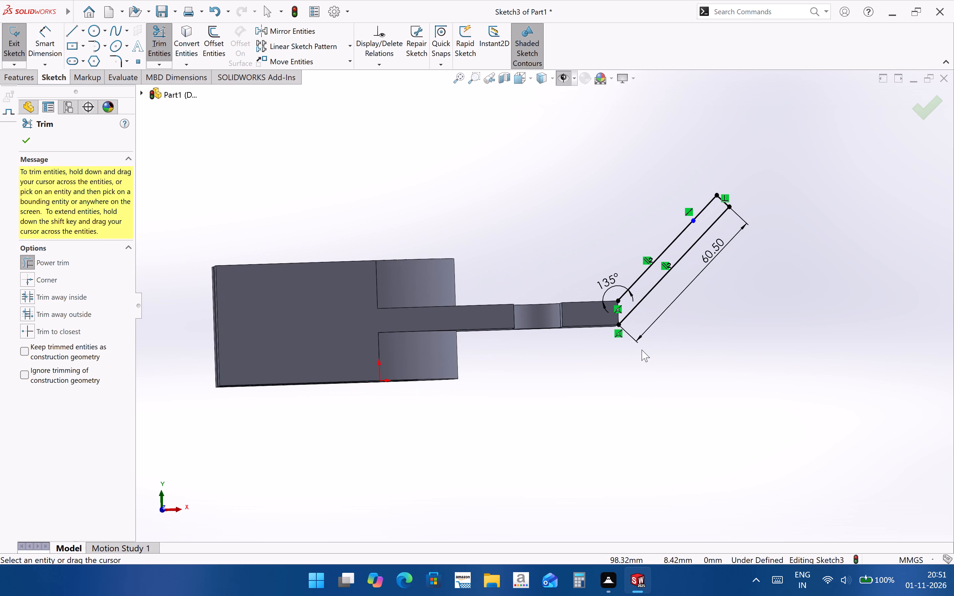
{"action": "scroll", "coordinate": [650, 225], "scroll_direction": "down", "scroll_amount": 1}
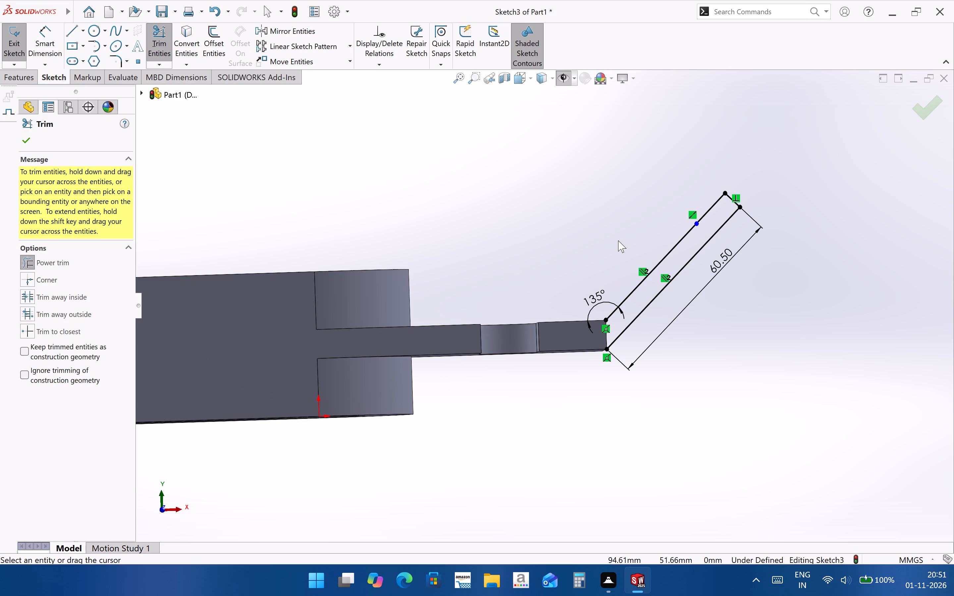
{"action": "left_click", "coordinate": [23, 144]}
Start a boss extrude from the slanted sketch and close the sketch with the model edges, without reversing the closing direction.
{"action": "middle_click_drag", "start_coordinate": [674, 362], "coordinate": [699, 374]}
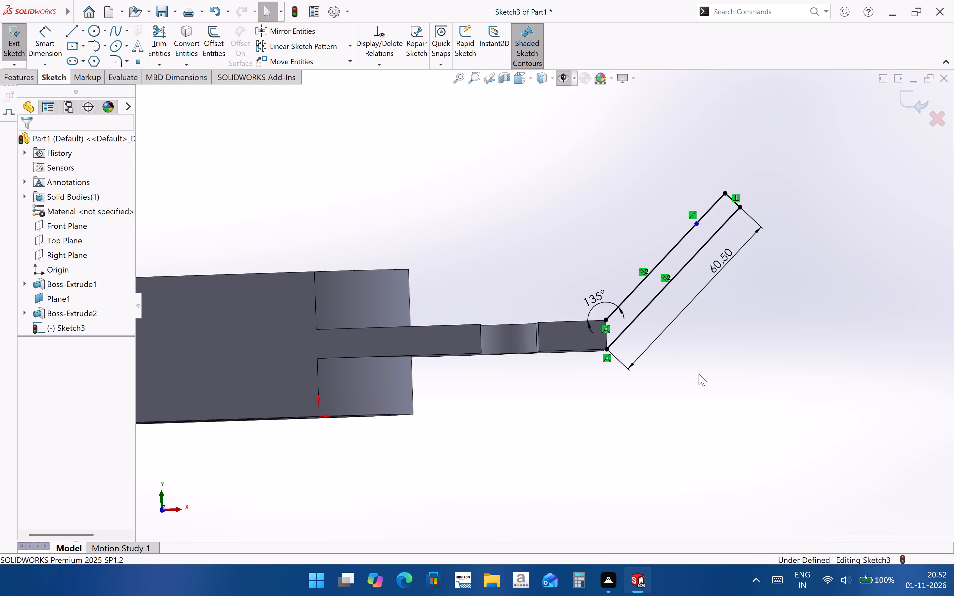
{"action": "middle_click_drag", "start_coordinate": [699, 374], "coordinate": [728, 399]}
{"action": "left_click", "coordinate": [26, 80]}
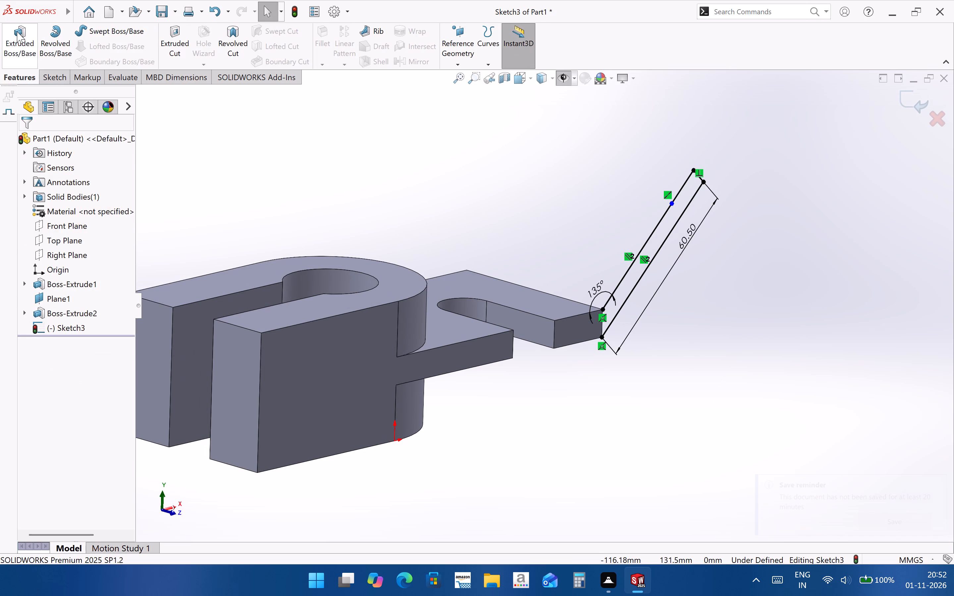
{"action": "left_click", "coordinate": [17, 31]}
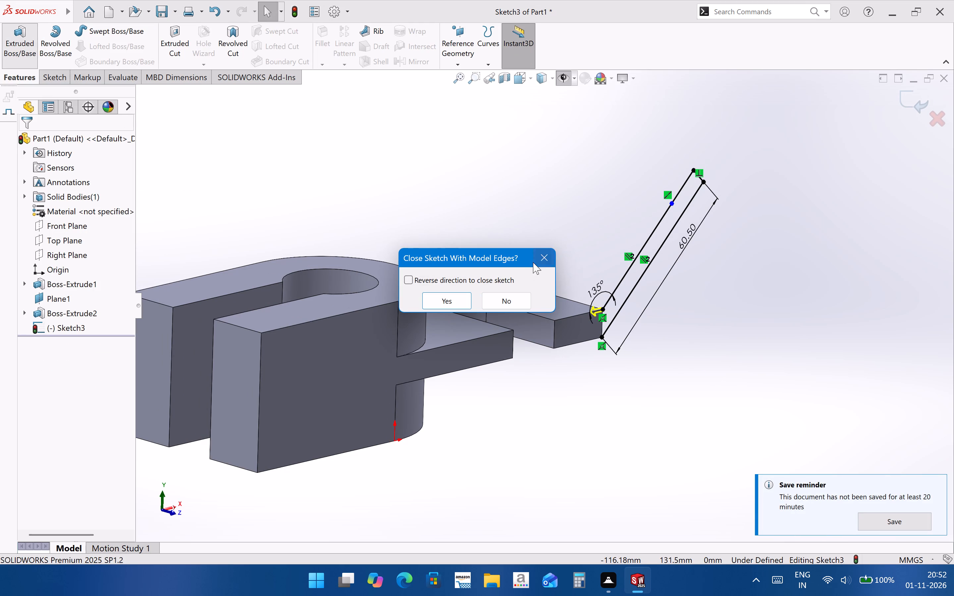
{"action": "middle_click_drag", "start_coordinate": [611, 354], "coordinate": [571, 306]}
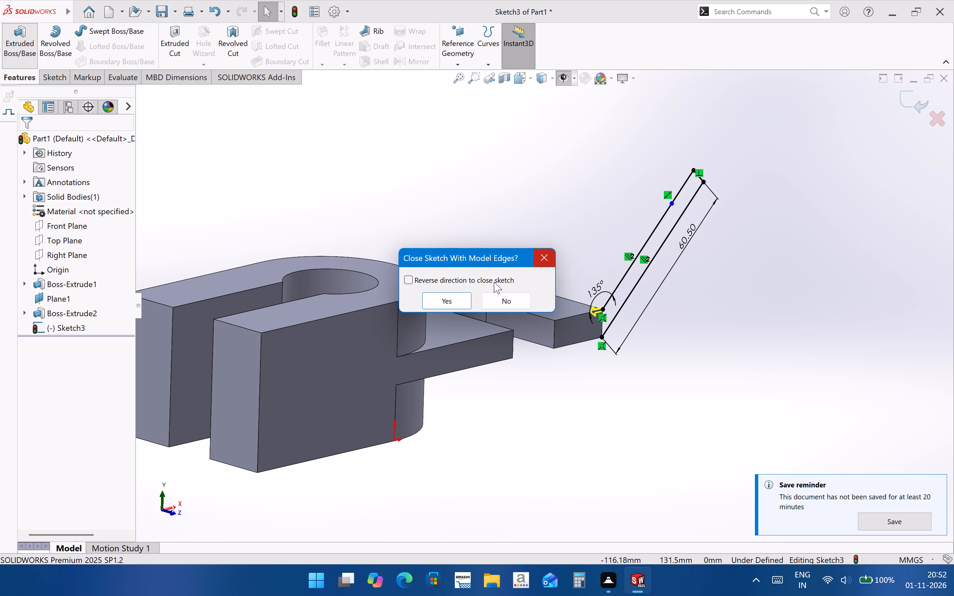
{"action": "left_click", "coordinate": [454, 298]}
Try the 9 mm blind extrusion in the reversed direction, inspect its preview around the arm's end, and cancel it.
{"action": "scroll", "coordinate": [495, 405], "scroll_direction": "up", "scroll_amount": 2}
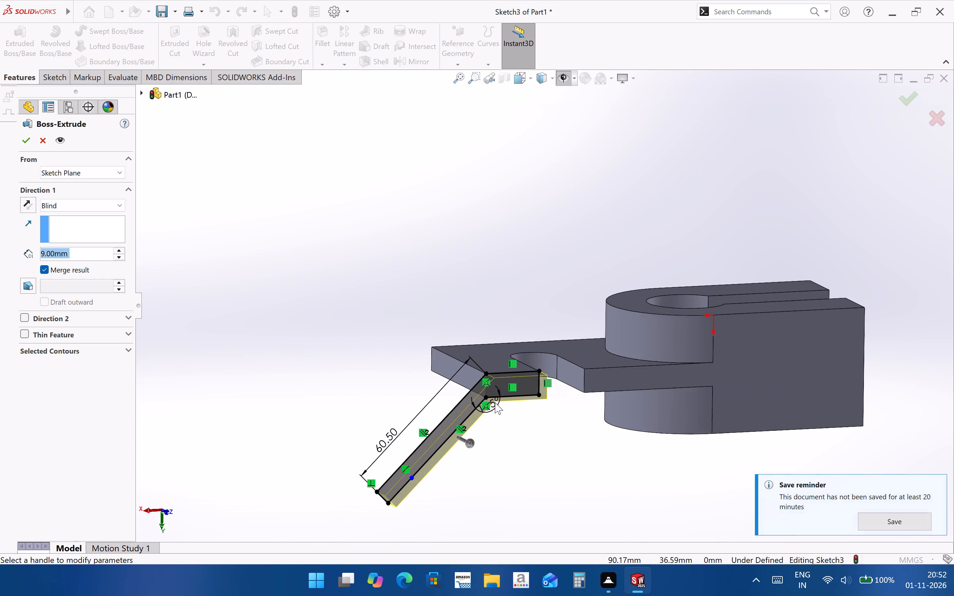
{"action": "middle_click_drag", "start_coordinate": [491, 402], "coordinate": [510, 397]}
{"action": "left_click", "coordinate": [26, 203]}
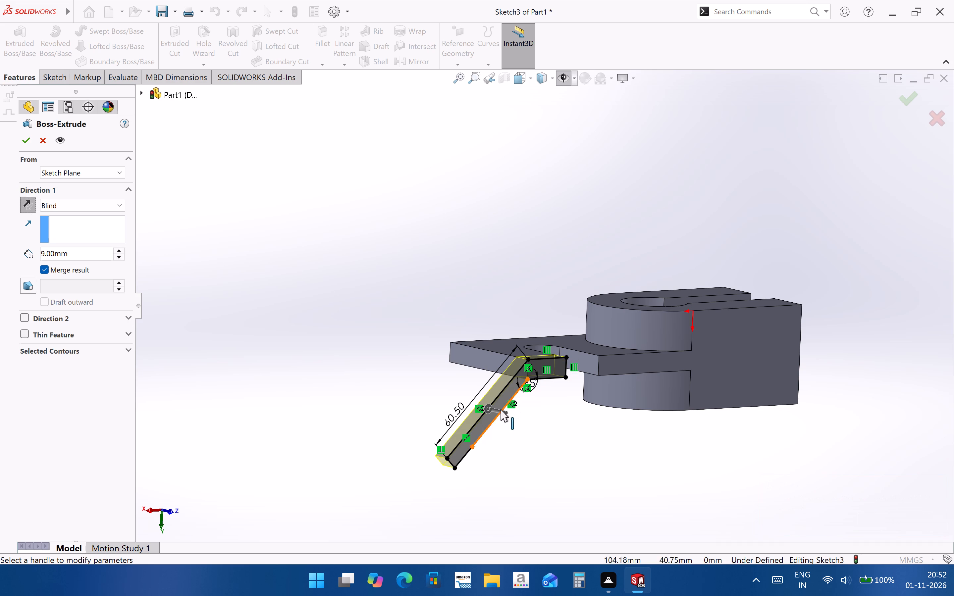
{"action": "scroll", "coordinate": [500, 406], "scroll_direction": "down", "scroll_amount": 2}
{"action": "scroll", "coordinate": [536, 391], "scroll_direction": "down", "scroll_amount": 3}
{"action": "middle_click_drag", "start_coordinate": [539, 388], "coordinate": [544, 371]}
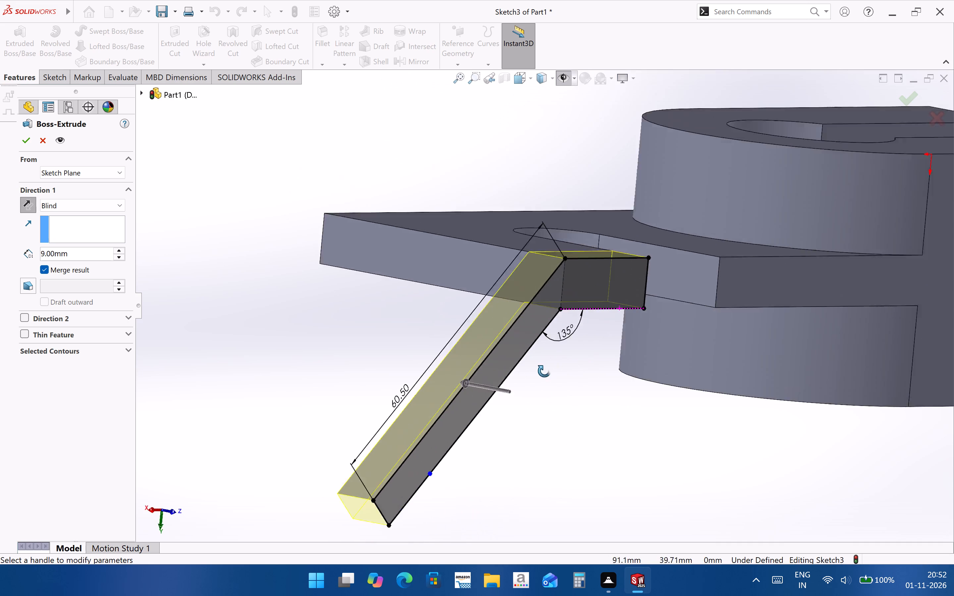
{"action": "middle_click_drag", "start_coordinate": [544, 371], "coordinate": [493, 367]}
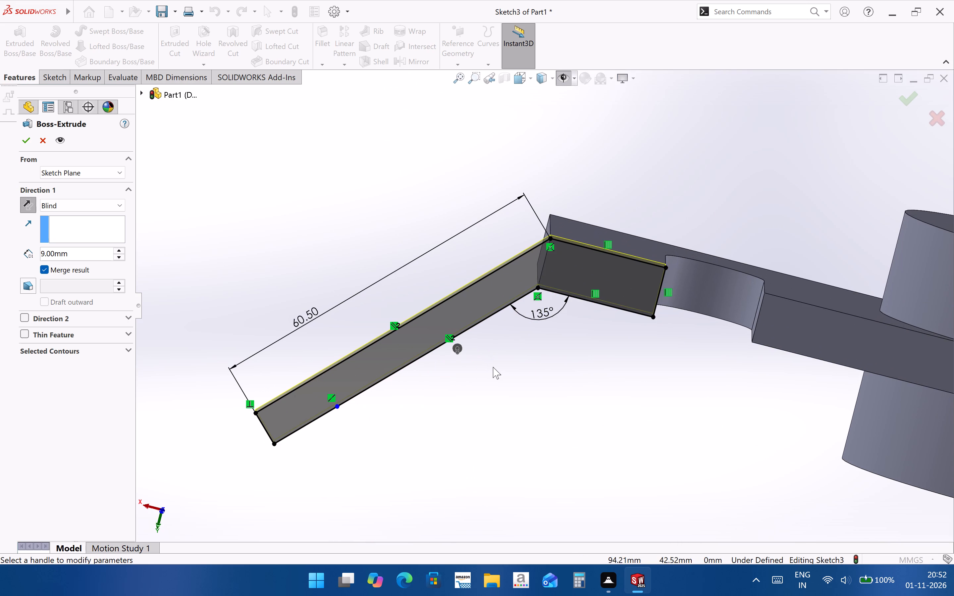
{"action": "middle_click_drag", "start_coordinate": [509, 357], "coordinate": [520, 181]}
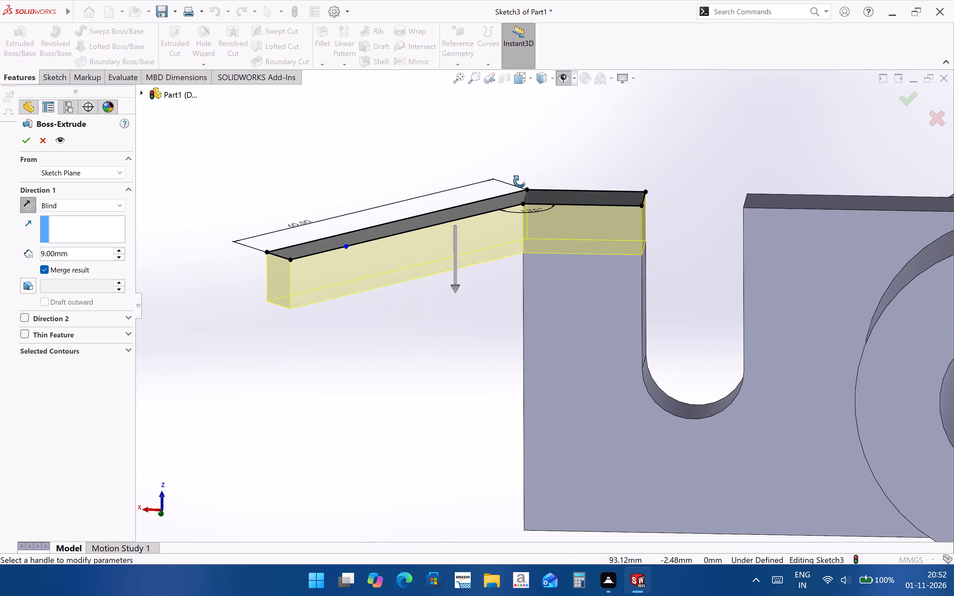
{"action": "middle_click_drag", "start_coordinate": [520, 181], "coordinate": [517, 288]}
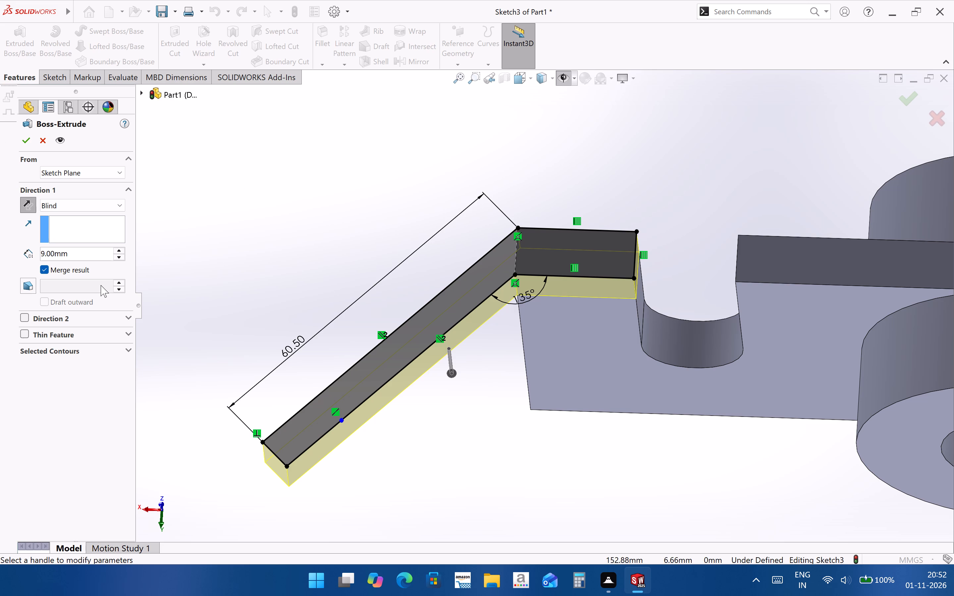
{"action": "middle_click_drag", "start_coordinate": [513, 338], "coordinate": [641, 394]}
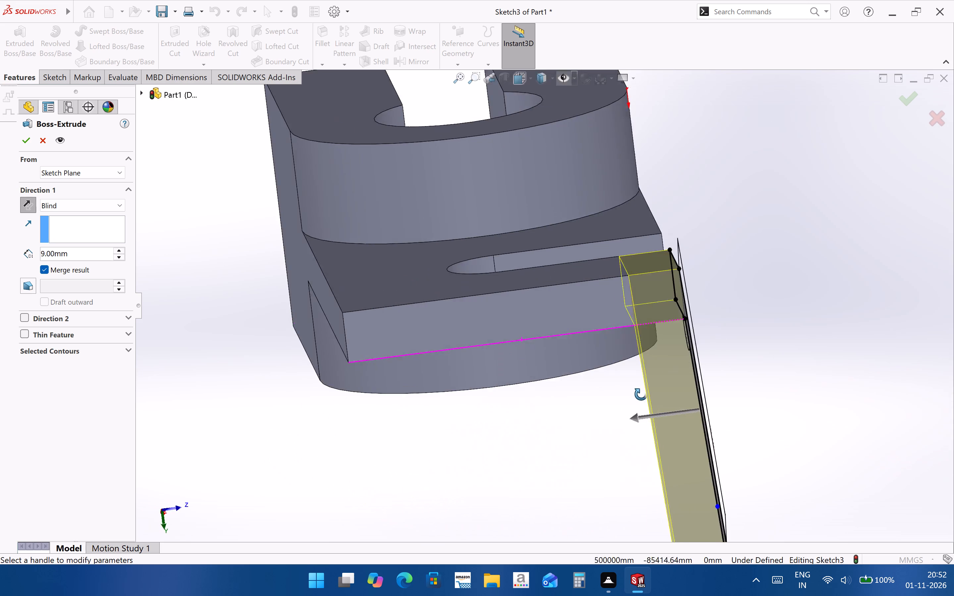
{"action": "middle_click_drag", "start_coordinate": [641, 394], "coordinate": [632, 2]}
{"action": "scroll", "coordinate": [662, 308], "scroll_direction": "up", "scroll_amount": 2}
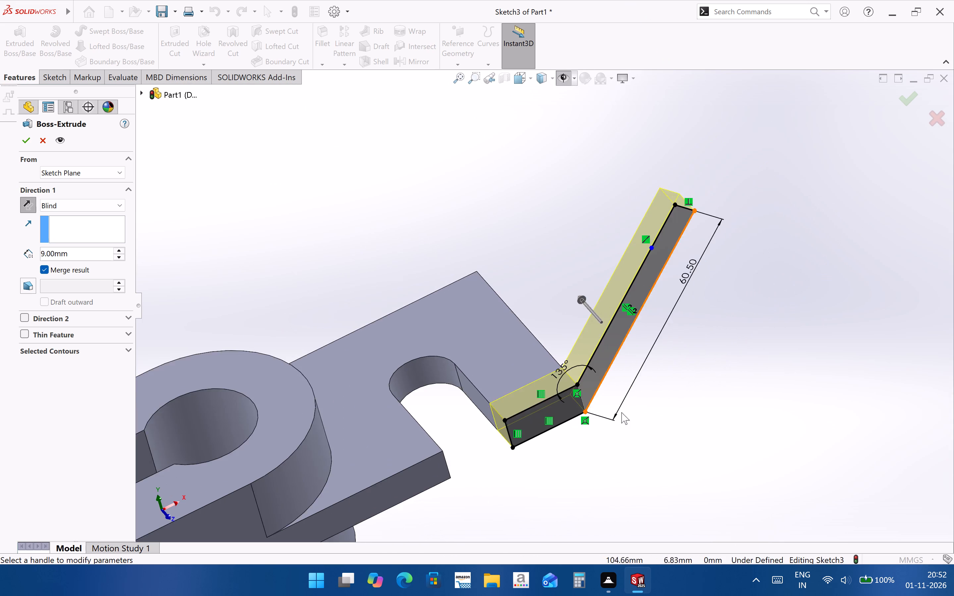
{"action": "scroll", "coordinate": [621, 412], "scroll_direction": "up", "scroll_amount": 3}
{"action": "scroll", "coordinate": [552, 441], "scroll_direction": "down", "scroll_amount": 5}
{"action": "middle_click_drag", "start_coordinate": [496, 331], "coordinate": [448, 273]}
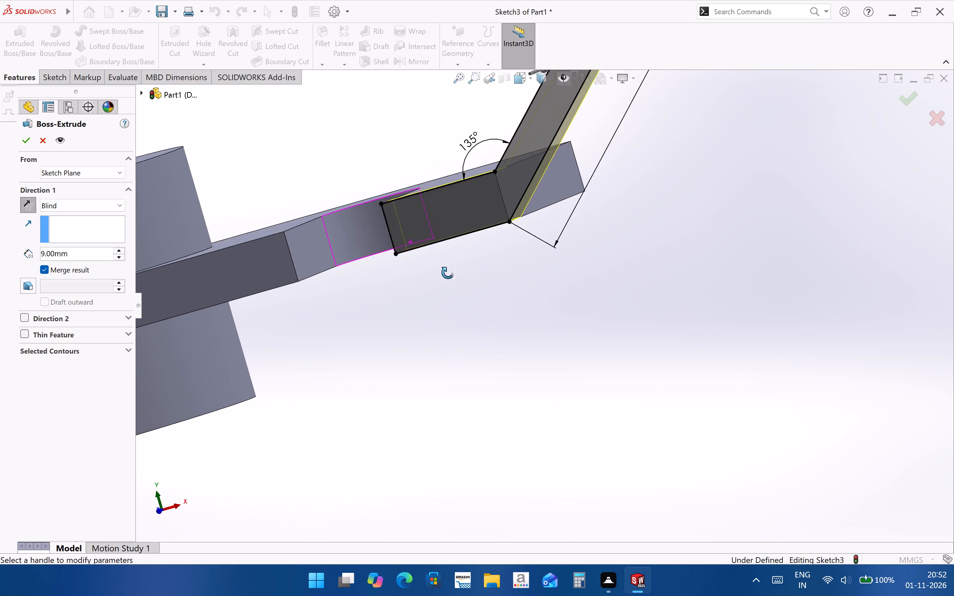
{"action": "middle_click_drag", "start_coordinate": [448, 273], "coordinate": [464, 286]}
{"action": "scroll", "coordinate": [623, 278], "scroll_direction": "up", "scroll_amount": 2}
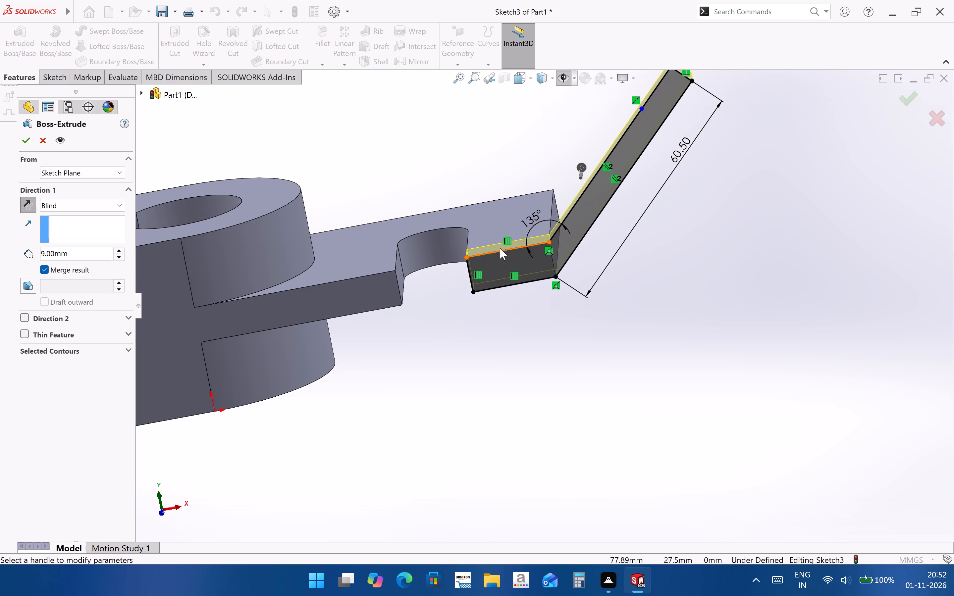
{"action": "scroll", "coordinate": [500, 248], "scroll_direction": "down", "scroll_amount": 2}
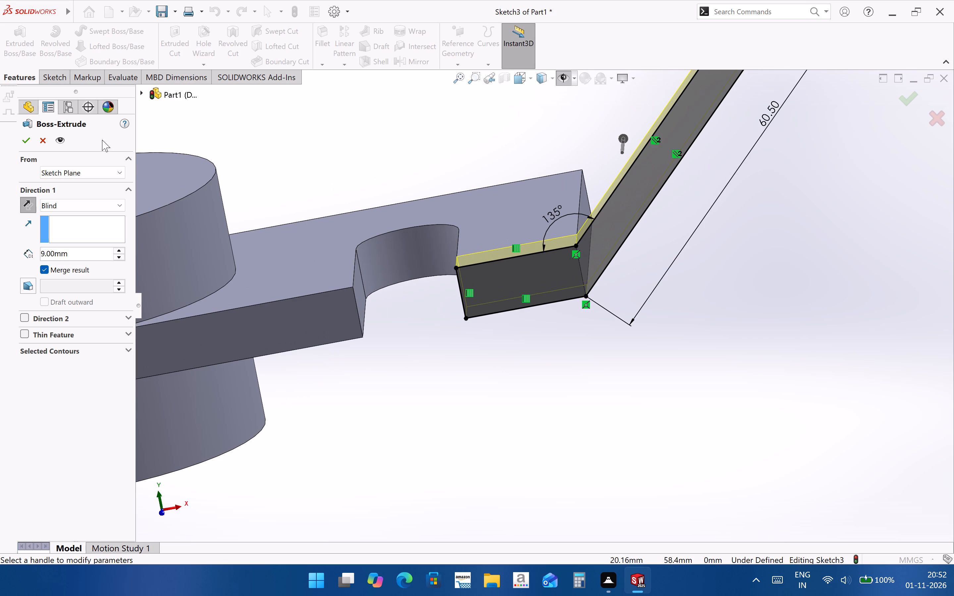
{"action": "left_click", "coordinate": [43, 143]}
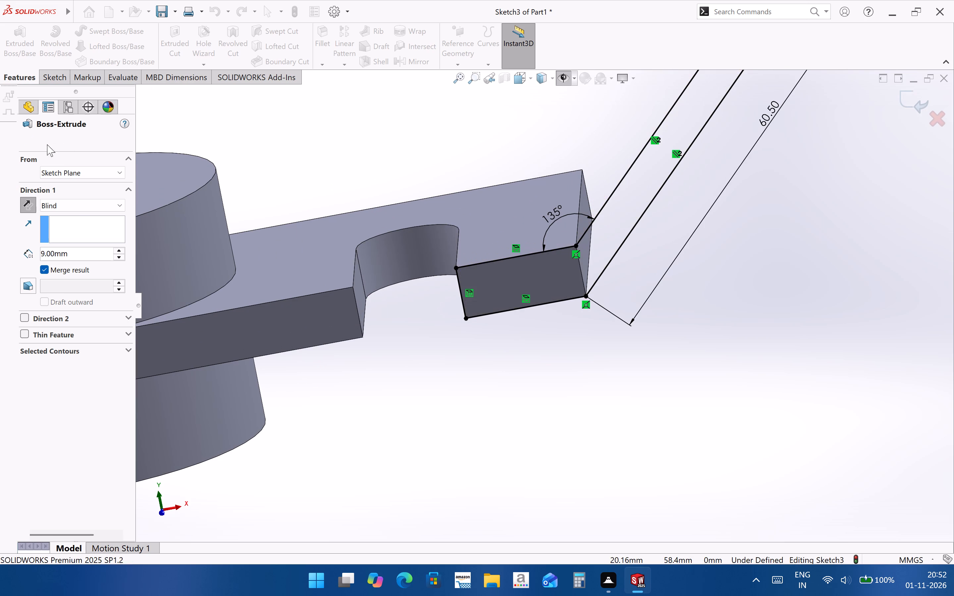
Draw a vertical line from the lower corner of the arm's end up through the upper corner, closing the slanted profile.
{"action": "scroll", "coordinate": [597, 334], "scroll_direction": "up", "scroll_amount": 2}
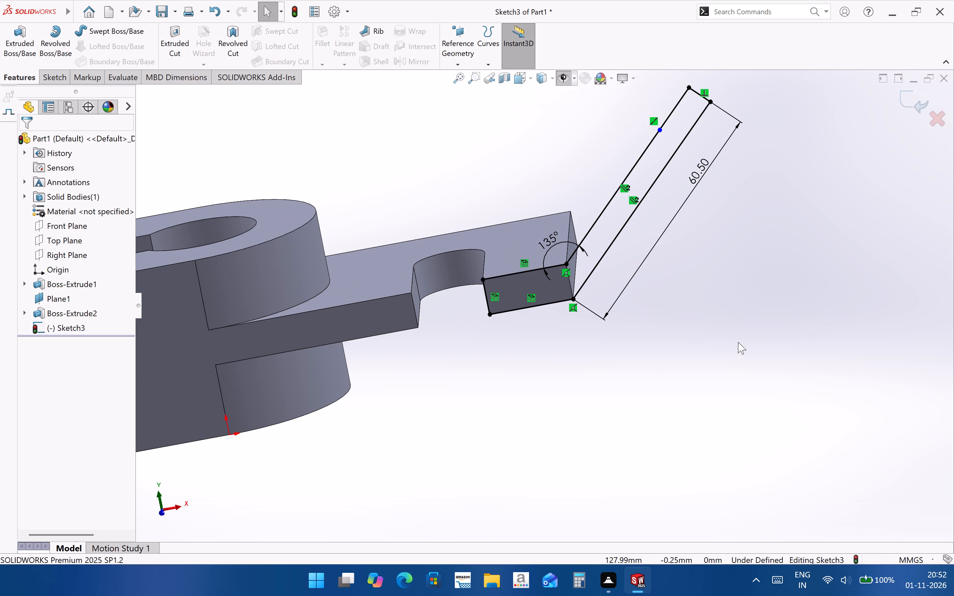
{"action": "key", "text": "ctrl+8"}
{"action": "scroll", "coordinate": [666, 347], "scroll_direction": "down", "scroll_amount": 2}
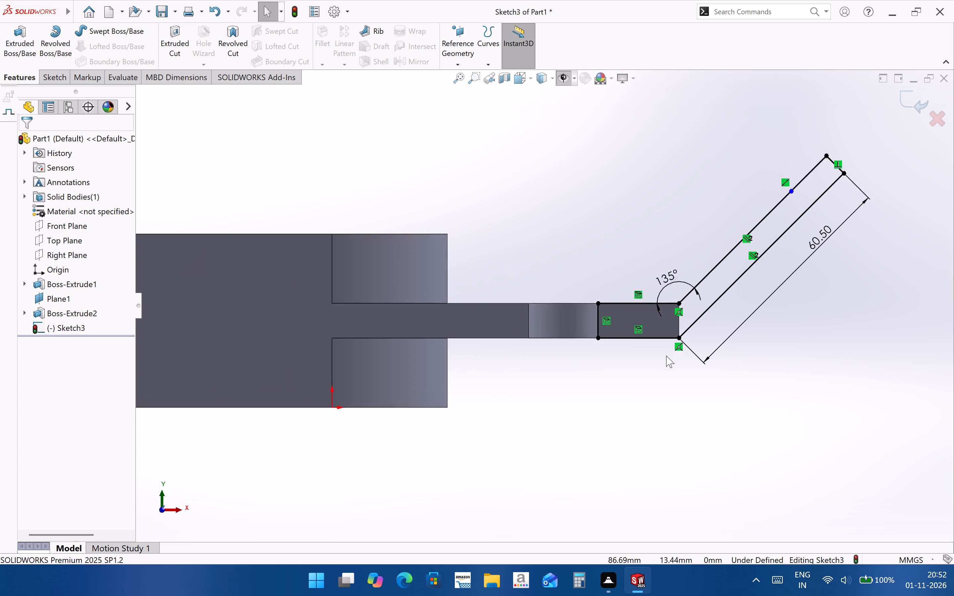
{"action": "scroll", "coordinate": [666, 356], "scroll_direction": "down", "scroll_amount": 4}
{"action": "left_click", "coordinate": [49, 70]}
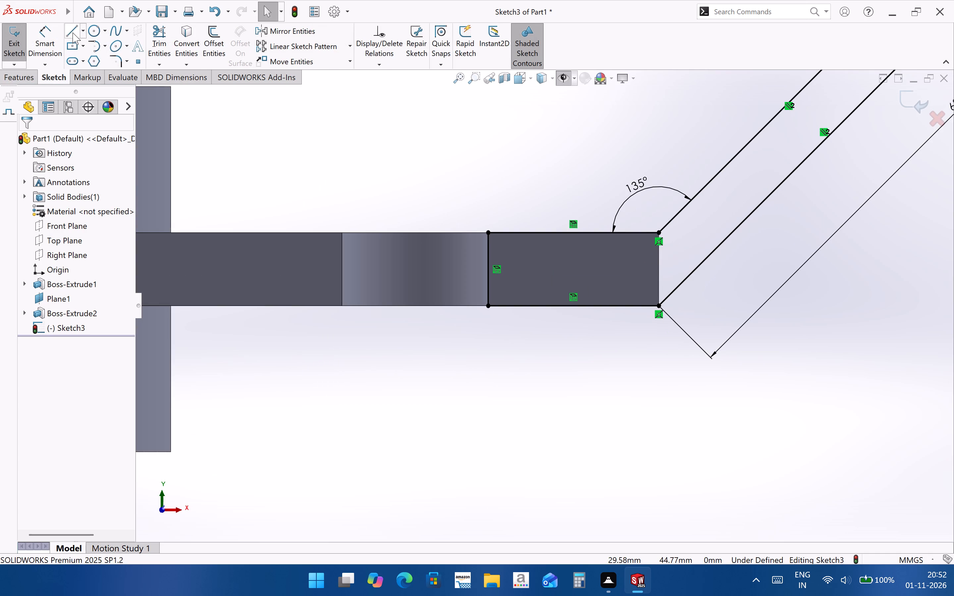
{"action": "left_click", "coordinate": [73, 32]}
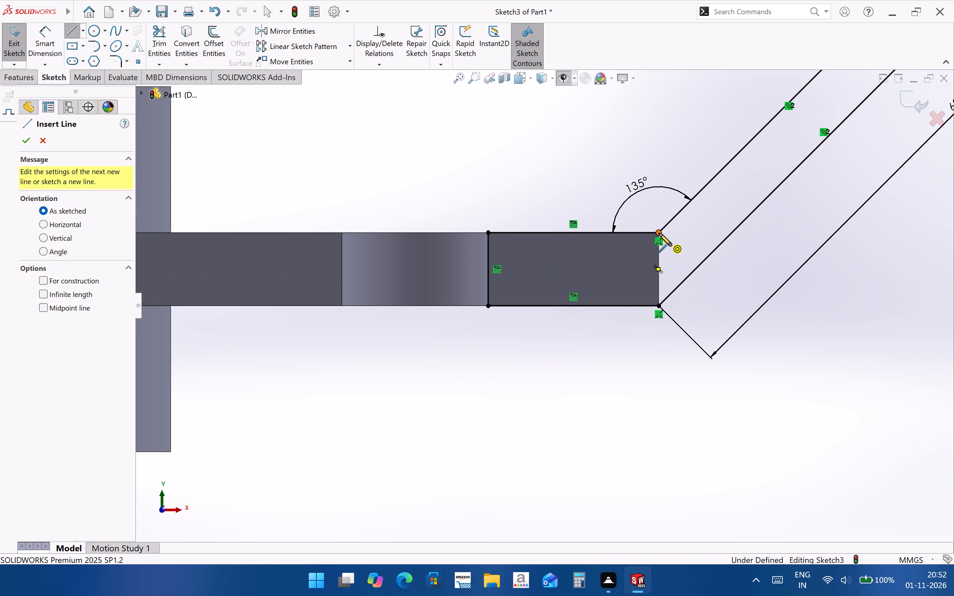
{"action": "left_click", "coordinate": [658, 305]}
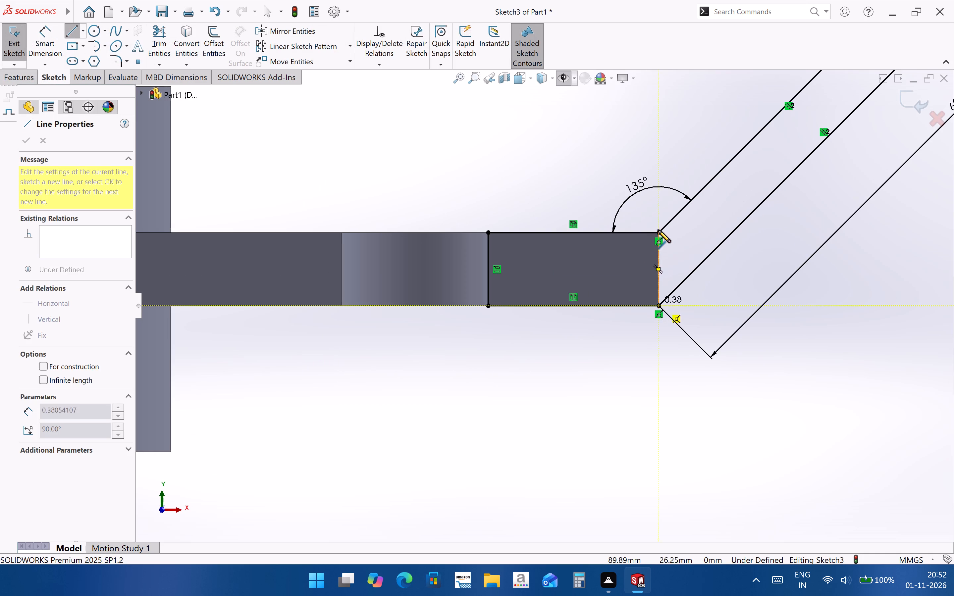
{"action": "left_click", "coordinate": [658, 209]}
{"action": "key", "text": "Escape"}
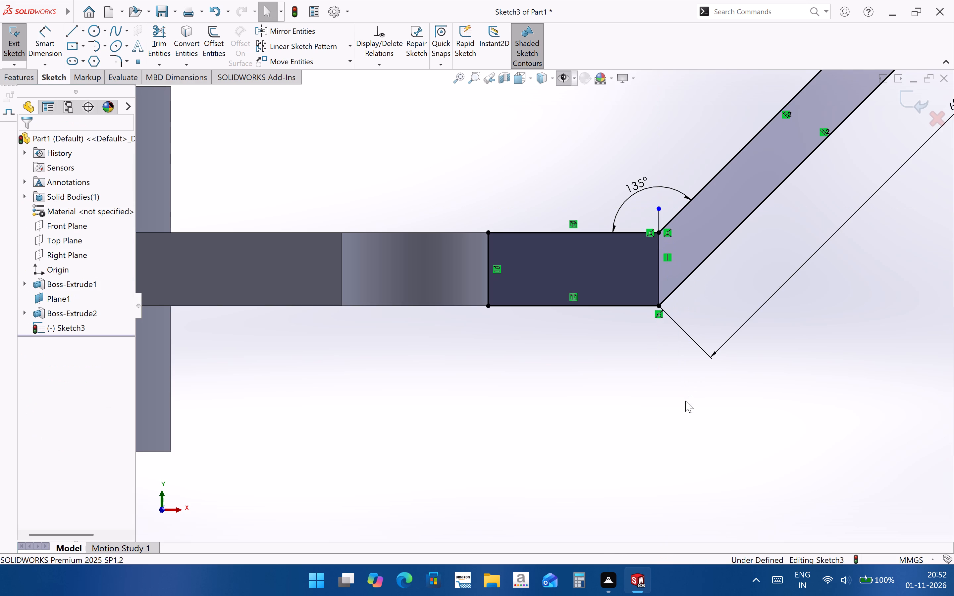
Trim away the three rectangle lines on the arm's end and the vertical line's overhang above the corner, using Power trim.
{"action": "left_click", "coordinate": [162, 26]}
{"action": "left_click_drag", "start_coordinate": [564, 328], "coordinate": [566, 237]}
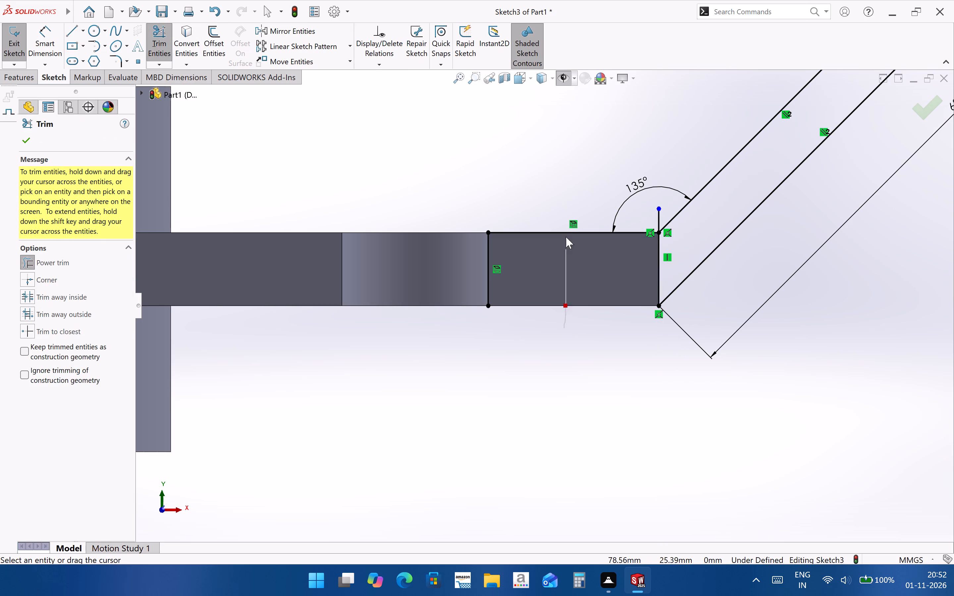
{"action": "left_click_drag", "start_coordinate": [566, 237], "coordinate": [562, 216]}
{"action": "left_click_drag", "start_coordinate": [540, 227], "coordinate": [466, 276]}
{"action": "left_click_drag", "start_coordinate": [653, 221], "coordinate": [661, 217]}
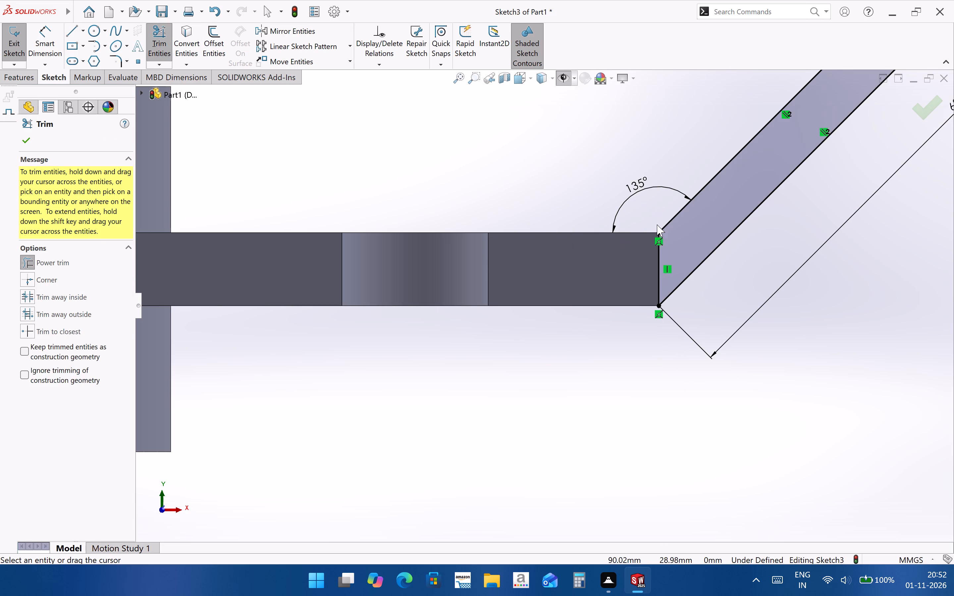
{"action": "left_click", "coordinate": [918, 111]}
Extrude the closed slanted profile in the reversed direction Up To Surface, ending at the arm's far side face and merging the result.
{"action": "scroll", "coordinate": [582, 358], "scroll_direction": "up", "scroll_amount": 4}
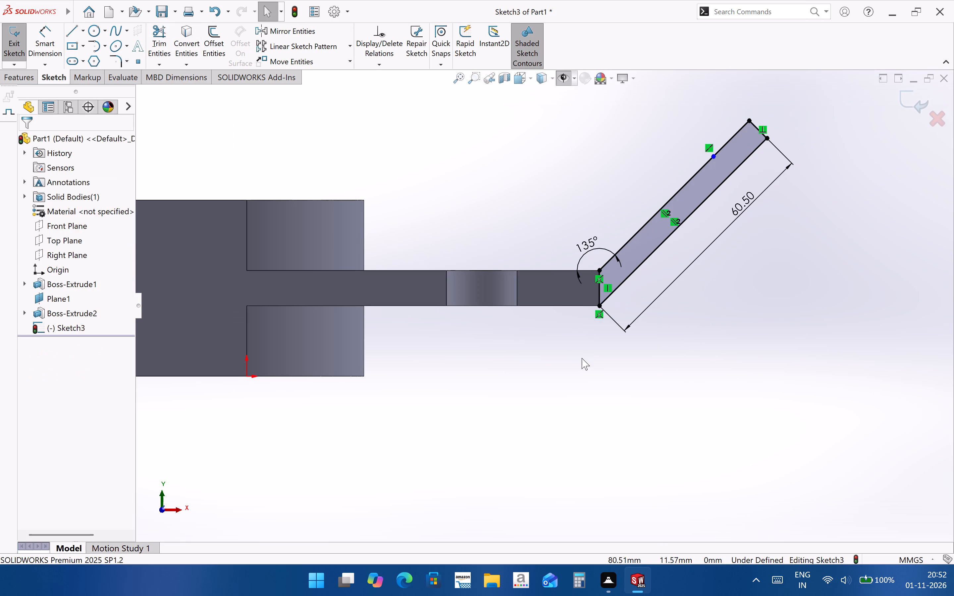
{"action": "middle_click_drag", "start_coordinate": [575, 321], "coordinate": [597, 400]}
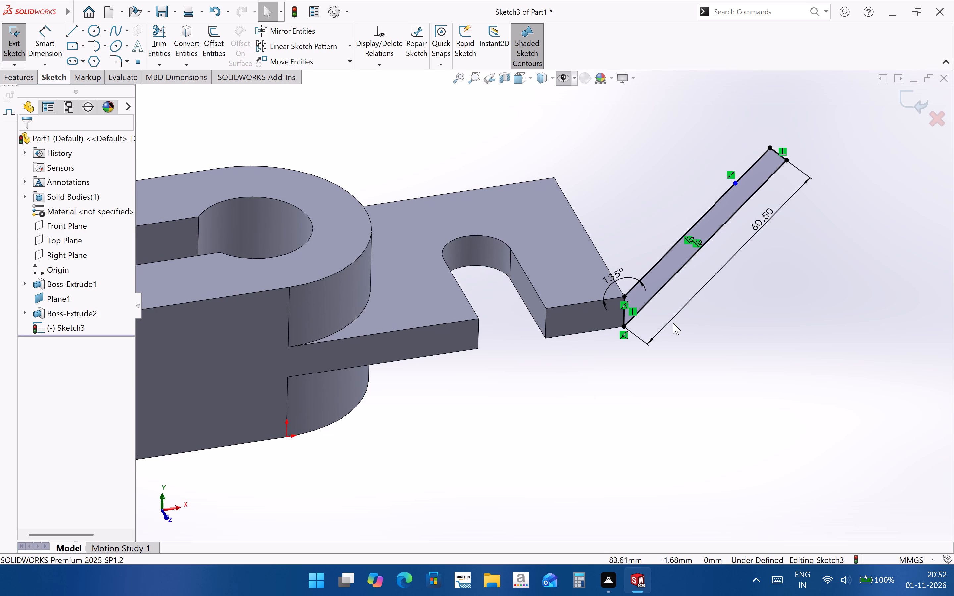
{"action": "left_click", "coordinate": [34, 77]}
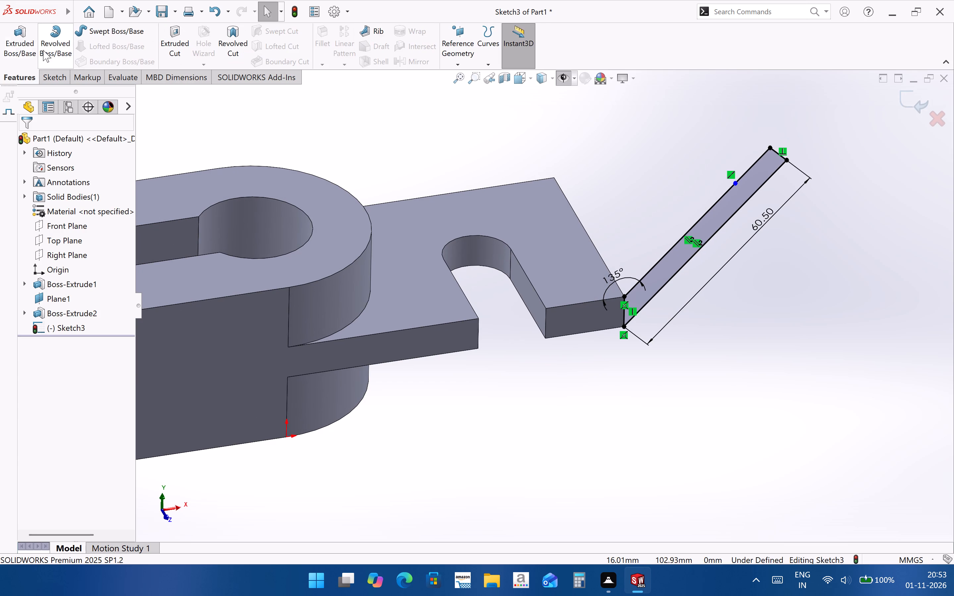
{"action": "left_click", "coordinate": [31, 48]}
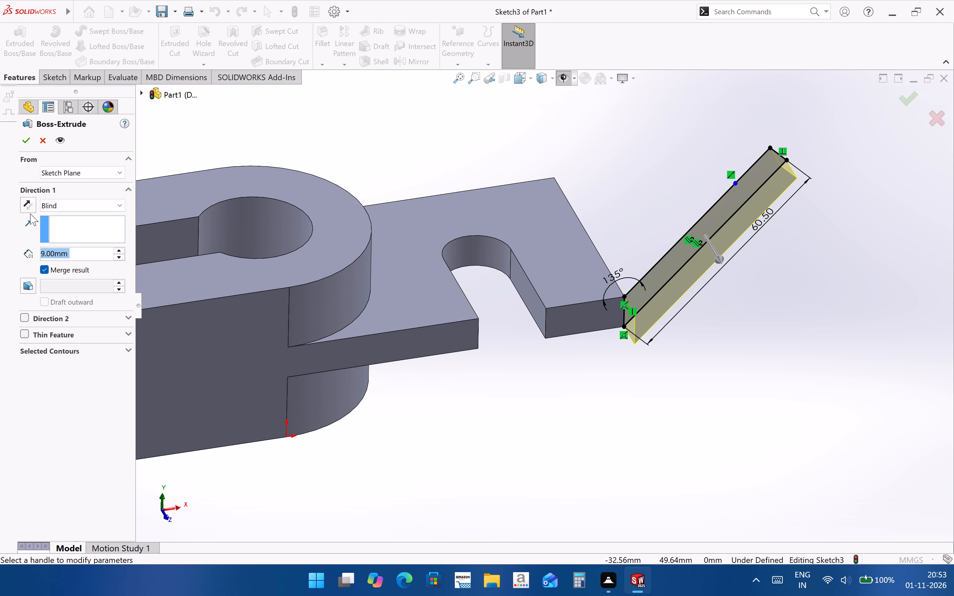
{"action": "left_click", "coordinate": [25, 201]}
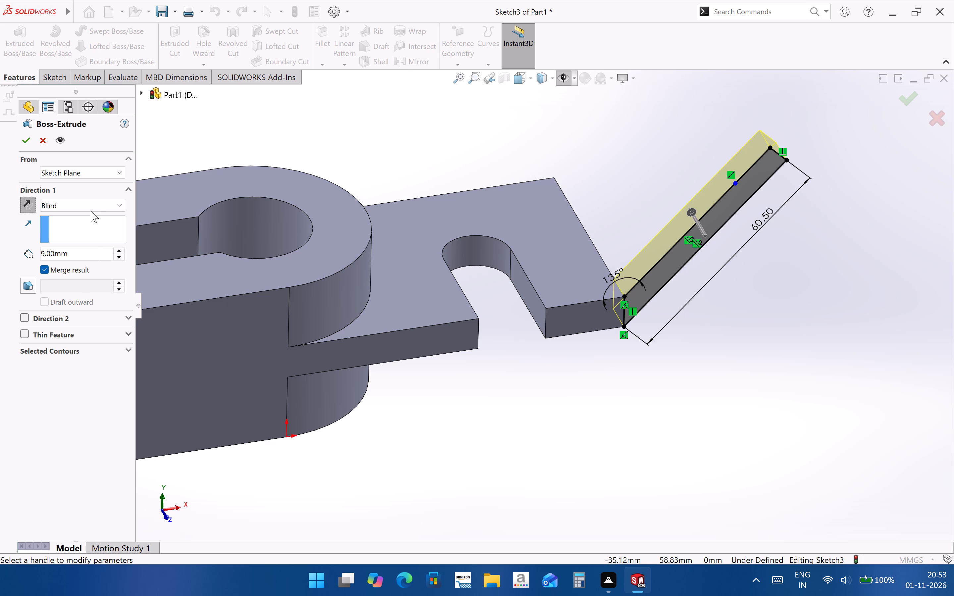
{"action": "left_click", "coordinate": [93, 199]}
{"action": "left_click", "coordinate": [94, 238]}
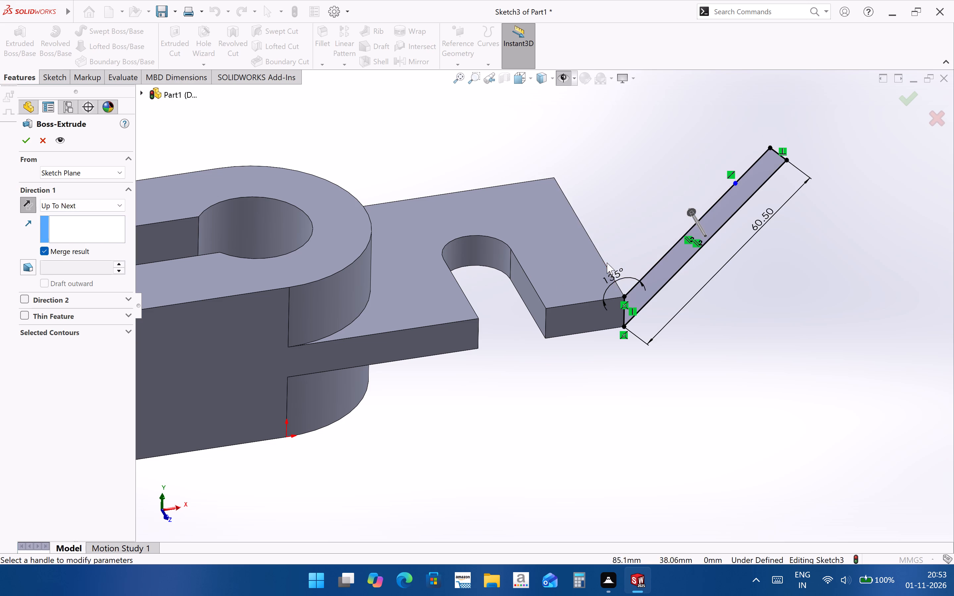
{"action": "middle_click_drag", "start_coordinate": [607, 263], "coordinate": [636, 401]}
{"action": "scroll", "coordinate": [576, 349], "scroll_direction": "up", "scroll_amount": 3}
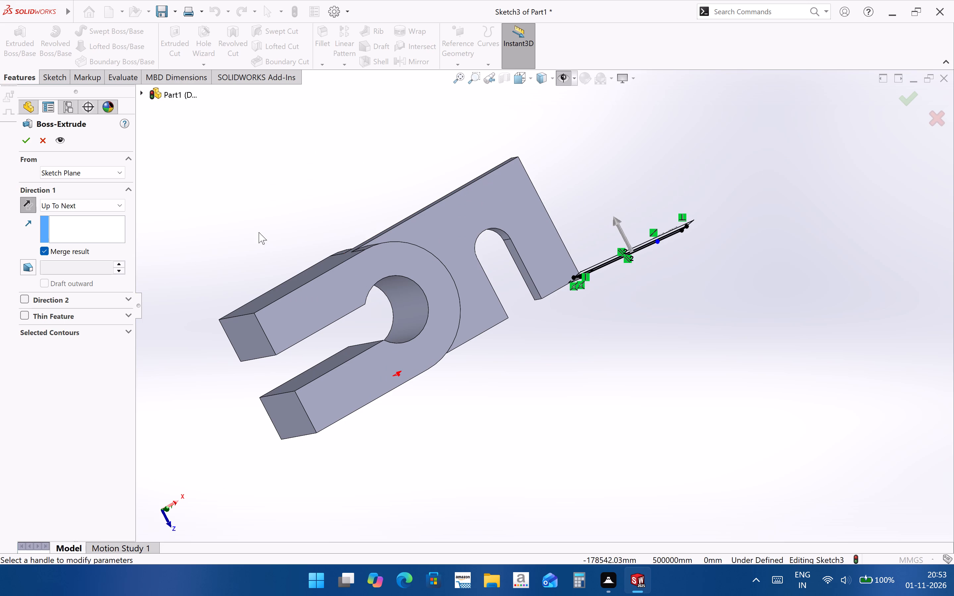
{"action": "left_click", "coordinate": [90, 209]}
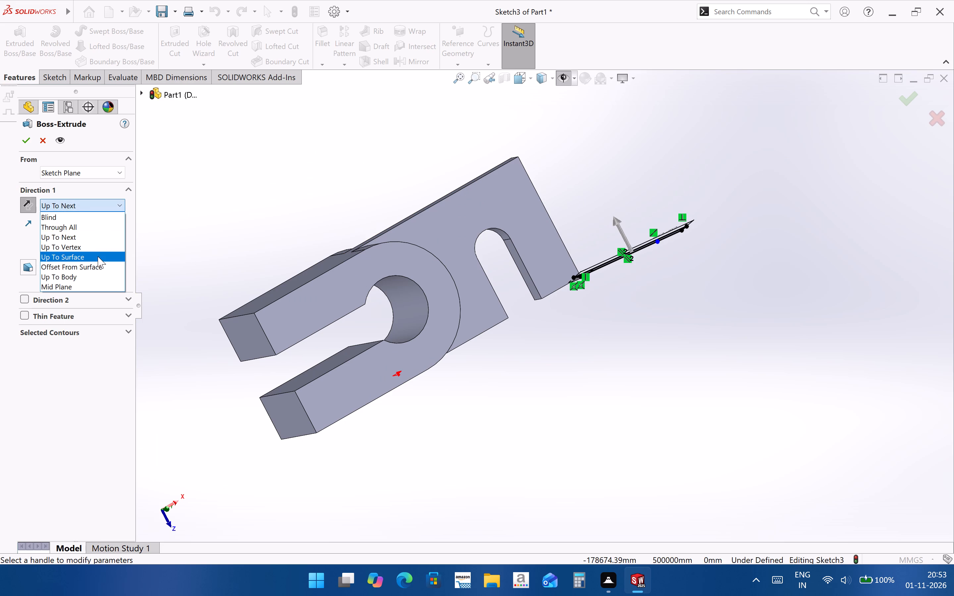
{"action": "left_click", "coordinate": [98, 256]}
{"action": "left_click", "coordinate": [507, 163]}
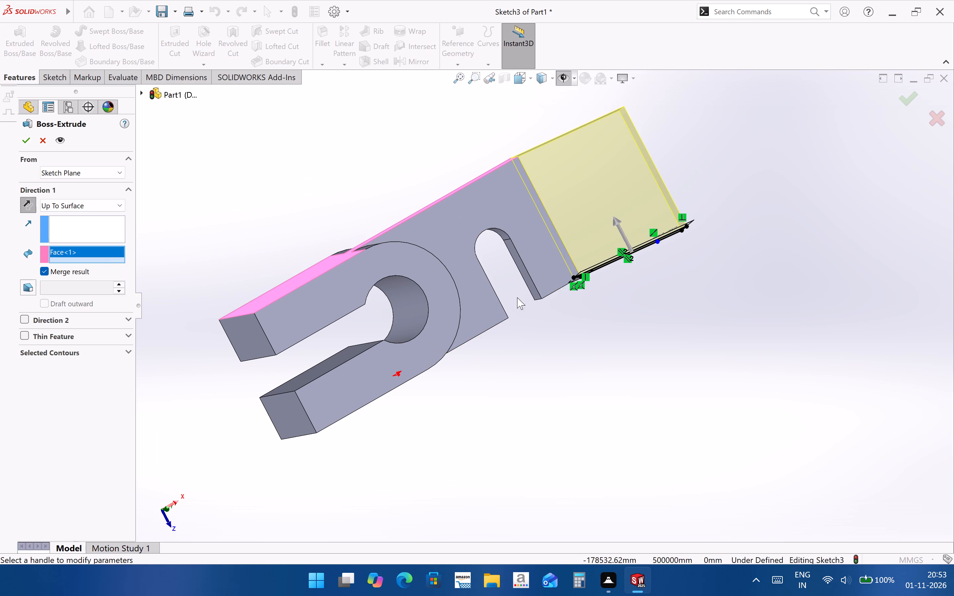
{"action": "middle_click_drag", "start_coordinate": [517, 297], "coordinate": [470, 185]}
{"action": "left_click", "coordinate": [907, 105]}
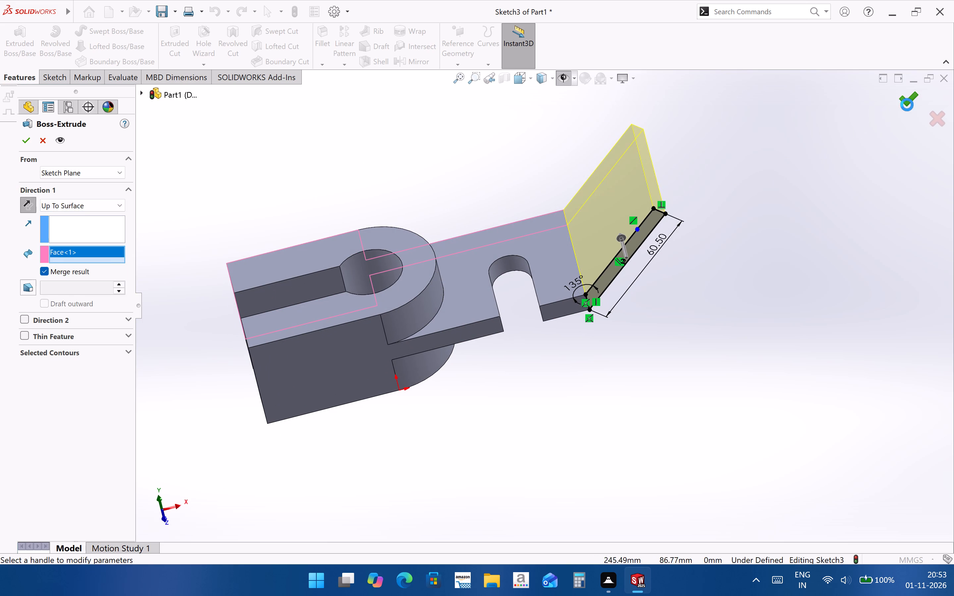
{"action": "left_click", "coordinate": [792, 327]}
Examine the extruded angled section and its junction with the slotted arm from several viewing angles.
{"action": "middle_click_drag", "start_coordinate": [485, 370], "coordinate": [524, 355]}
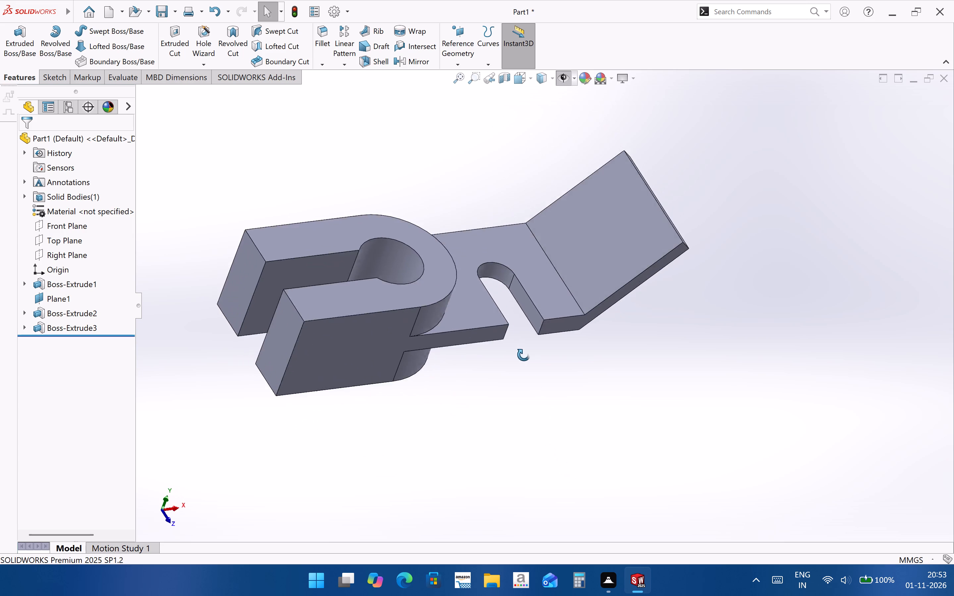
{"action": "middle_click_drag", "start_coordinate": [524, 355], "coordinate": [497, 310]}
{"action": "scroll", "coordinate": [561, 396], "scroll_direction": "up", "scroll_amount": 1}
{"action": "scroll", "coordinate": [568, 269], "scroll_direction": "down", "scroll_amount": 2}
{"action": "middle_click_drag", "start_coordinate": [604, 343], "coordinate": [619, 364]}
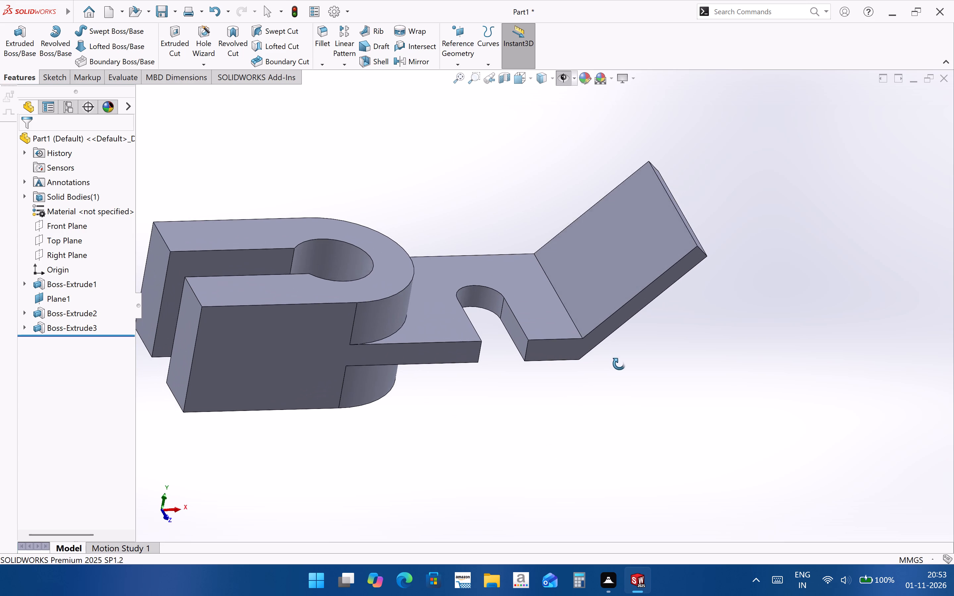
{"action": "middle_click_drag", "start_coordinate": [619, 364], "coordinate": [548, 343]}
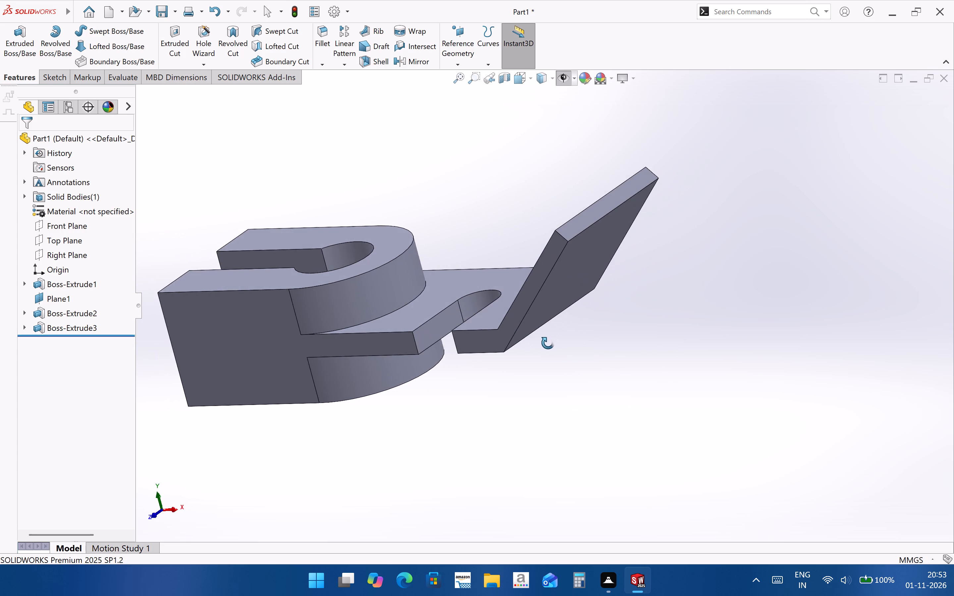
{"action": "middle_click_drag", "start_coordinate": [548, 343], "coordinate": [622, 408]}
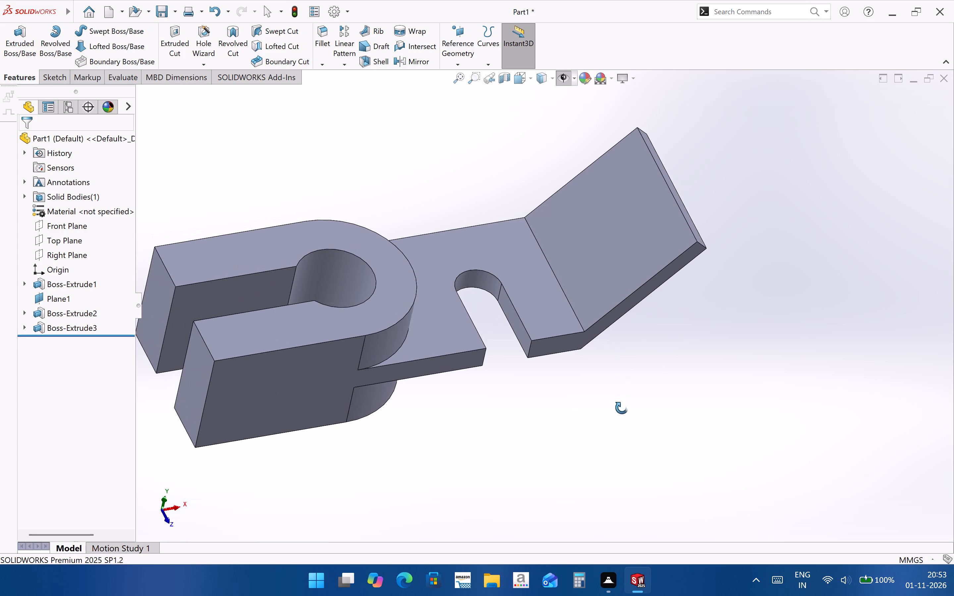
{"action": "middle_click_drag", "start_coordinate": [622, 408], "coordinate": [610, 422]}
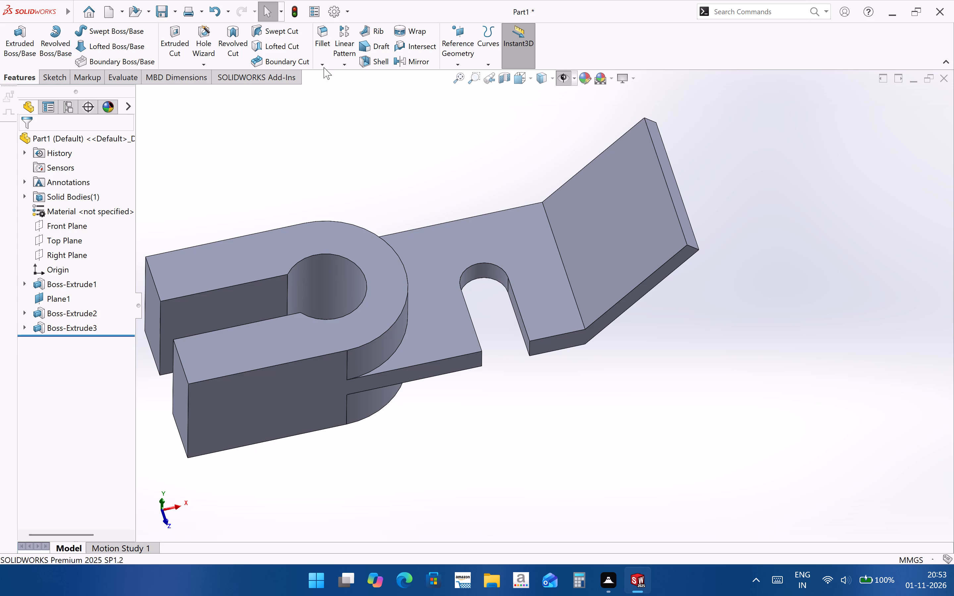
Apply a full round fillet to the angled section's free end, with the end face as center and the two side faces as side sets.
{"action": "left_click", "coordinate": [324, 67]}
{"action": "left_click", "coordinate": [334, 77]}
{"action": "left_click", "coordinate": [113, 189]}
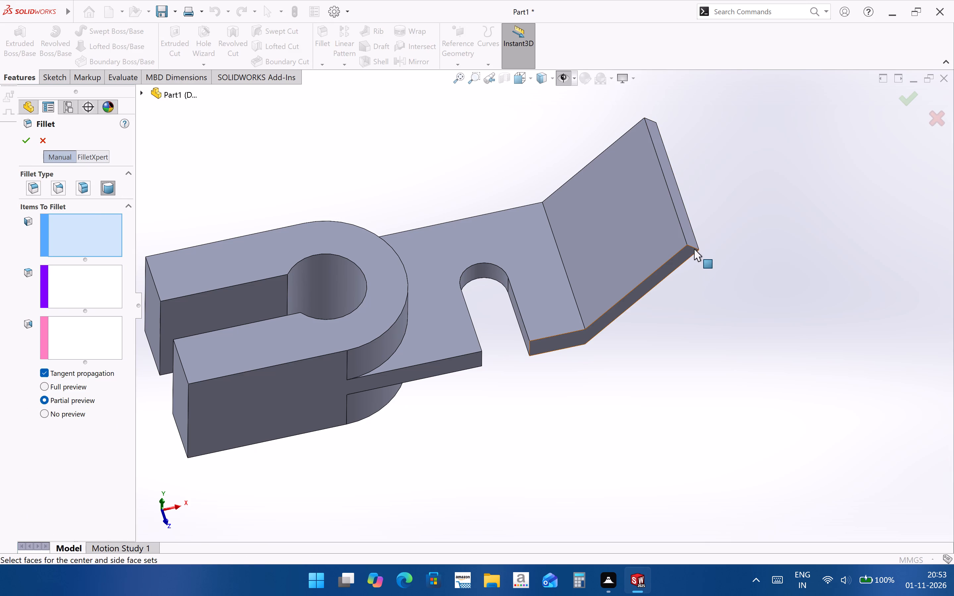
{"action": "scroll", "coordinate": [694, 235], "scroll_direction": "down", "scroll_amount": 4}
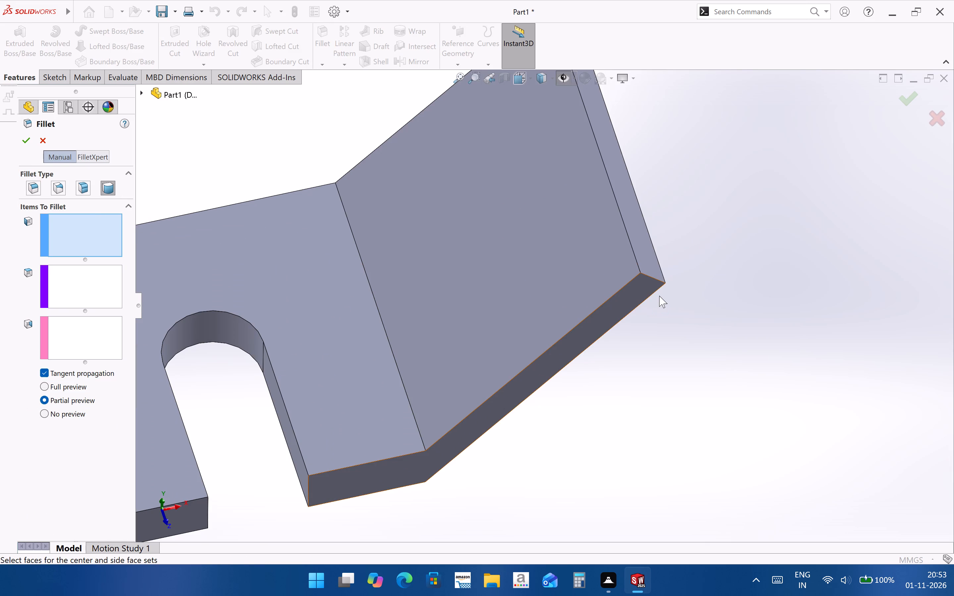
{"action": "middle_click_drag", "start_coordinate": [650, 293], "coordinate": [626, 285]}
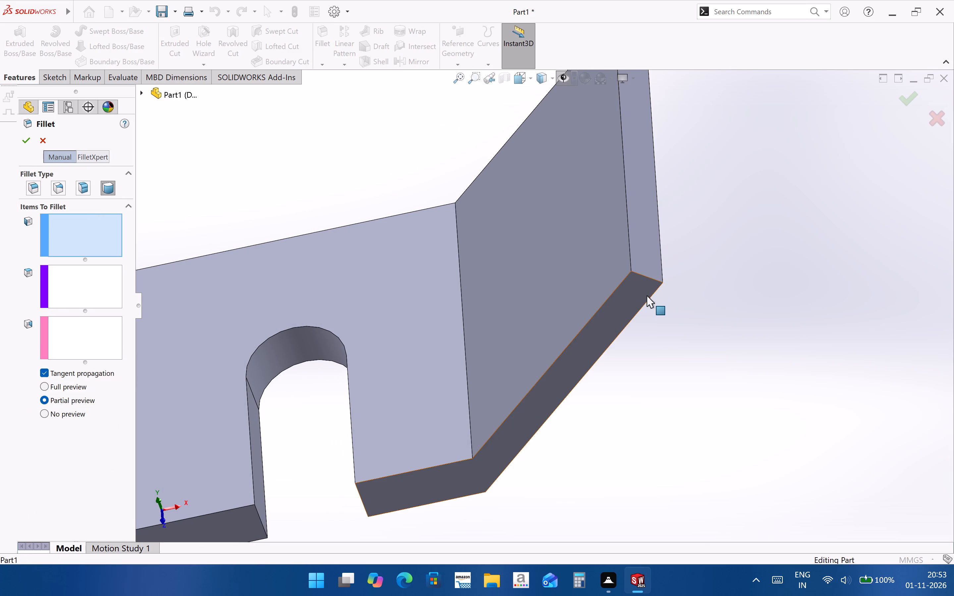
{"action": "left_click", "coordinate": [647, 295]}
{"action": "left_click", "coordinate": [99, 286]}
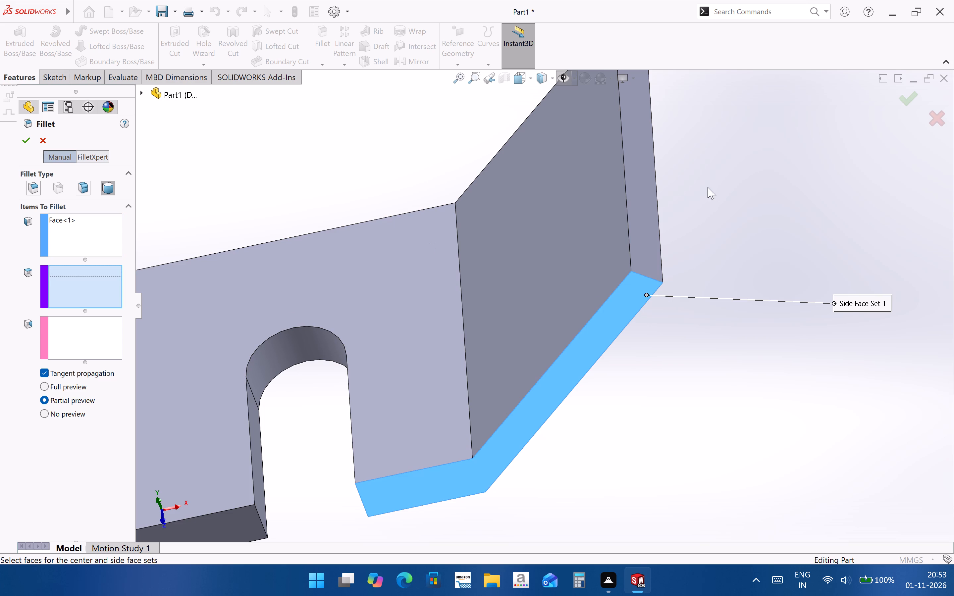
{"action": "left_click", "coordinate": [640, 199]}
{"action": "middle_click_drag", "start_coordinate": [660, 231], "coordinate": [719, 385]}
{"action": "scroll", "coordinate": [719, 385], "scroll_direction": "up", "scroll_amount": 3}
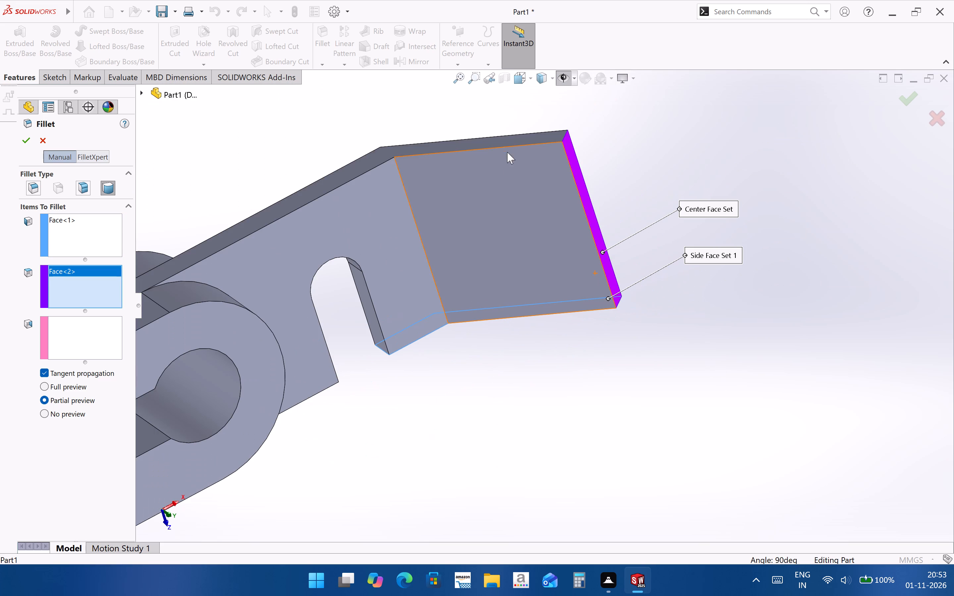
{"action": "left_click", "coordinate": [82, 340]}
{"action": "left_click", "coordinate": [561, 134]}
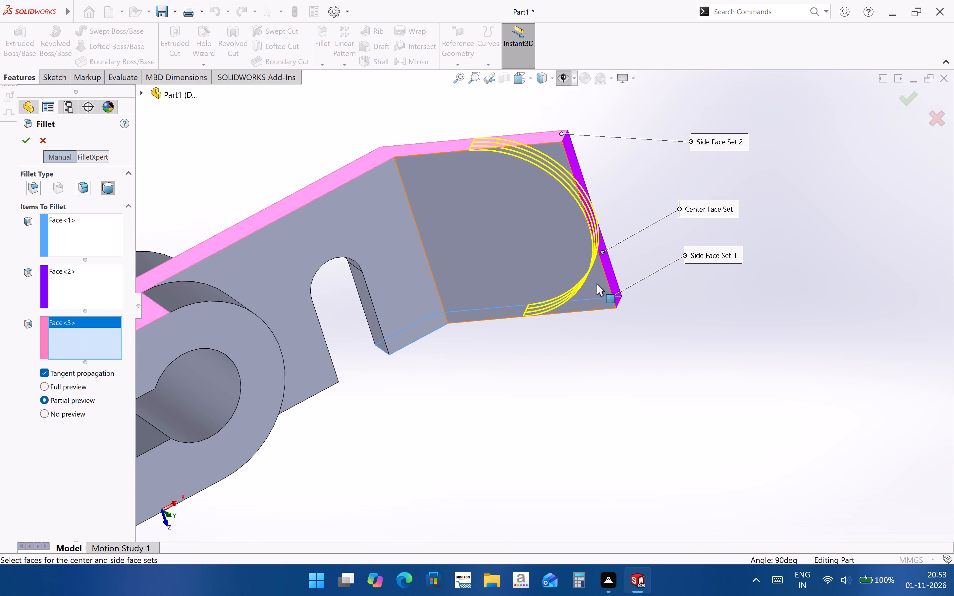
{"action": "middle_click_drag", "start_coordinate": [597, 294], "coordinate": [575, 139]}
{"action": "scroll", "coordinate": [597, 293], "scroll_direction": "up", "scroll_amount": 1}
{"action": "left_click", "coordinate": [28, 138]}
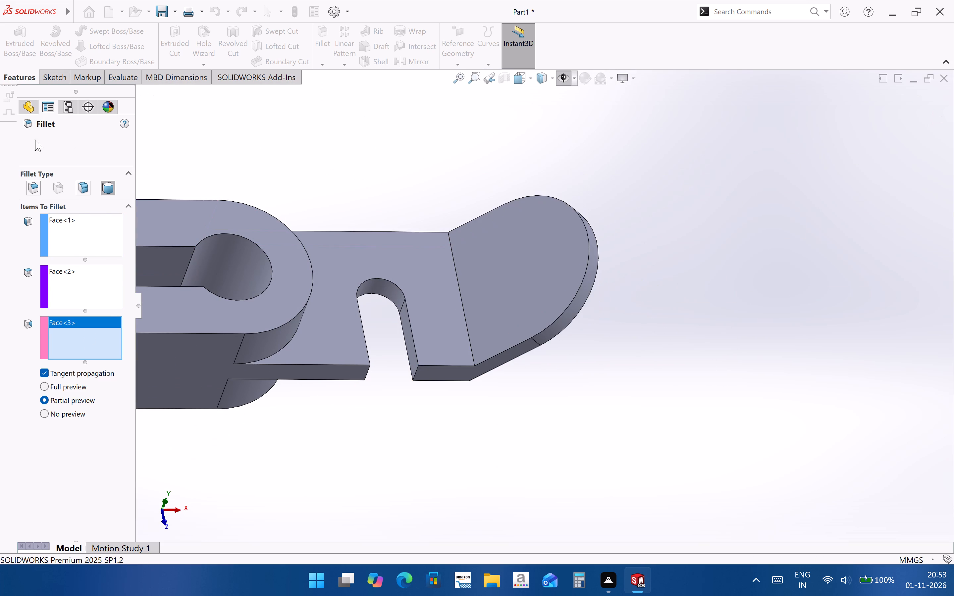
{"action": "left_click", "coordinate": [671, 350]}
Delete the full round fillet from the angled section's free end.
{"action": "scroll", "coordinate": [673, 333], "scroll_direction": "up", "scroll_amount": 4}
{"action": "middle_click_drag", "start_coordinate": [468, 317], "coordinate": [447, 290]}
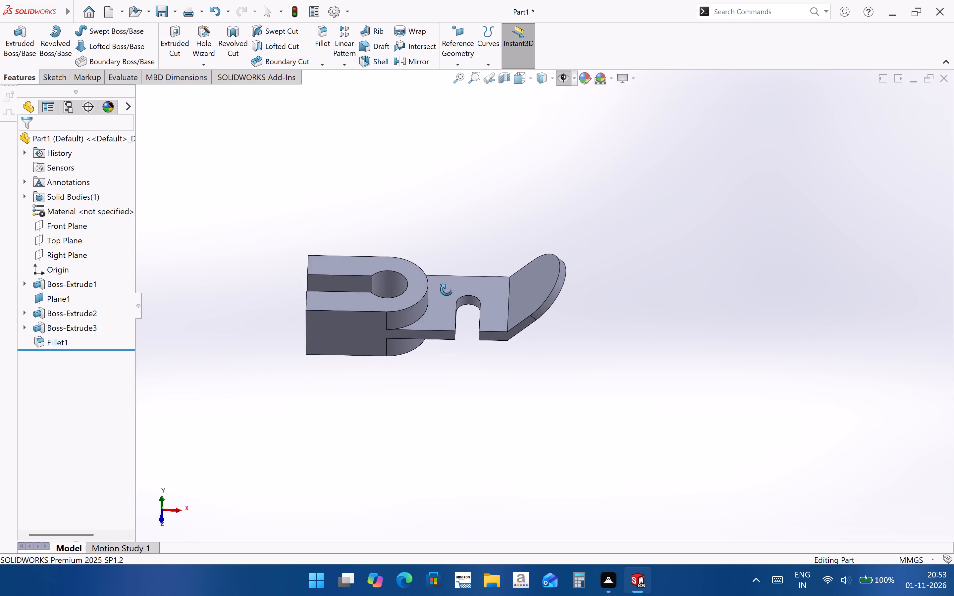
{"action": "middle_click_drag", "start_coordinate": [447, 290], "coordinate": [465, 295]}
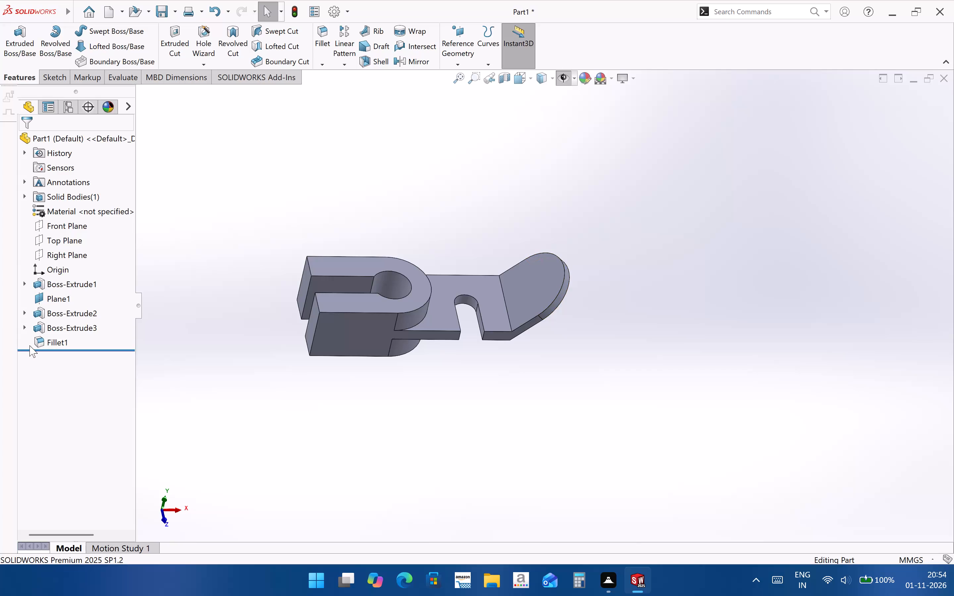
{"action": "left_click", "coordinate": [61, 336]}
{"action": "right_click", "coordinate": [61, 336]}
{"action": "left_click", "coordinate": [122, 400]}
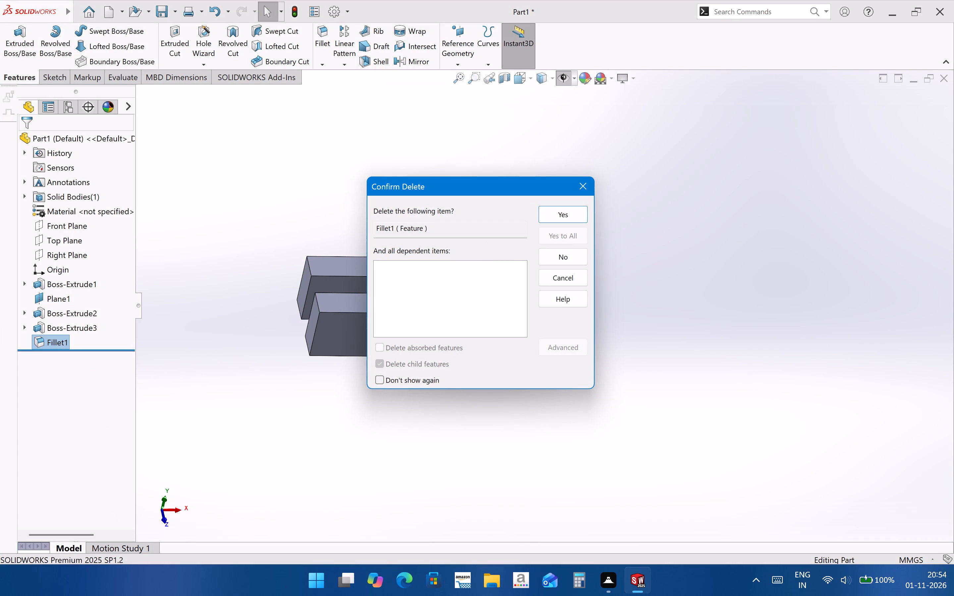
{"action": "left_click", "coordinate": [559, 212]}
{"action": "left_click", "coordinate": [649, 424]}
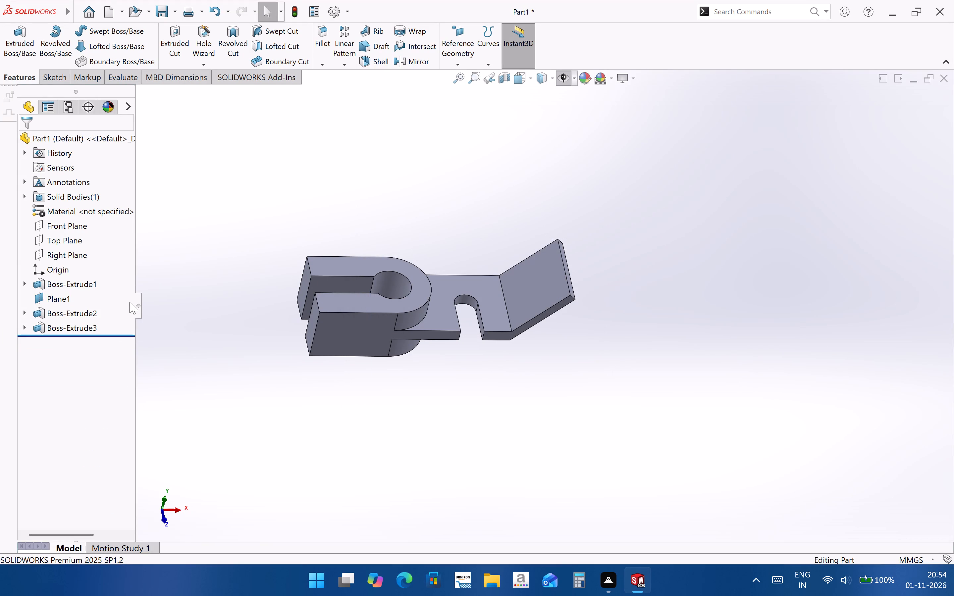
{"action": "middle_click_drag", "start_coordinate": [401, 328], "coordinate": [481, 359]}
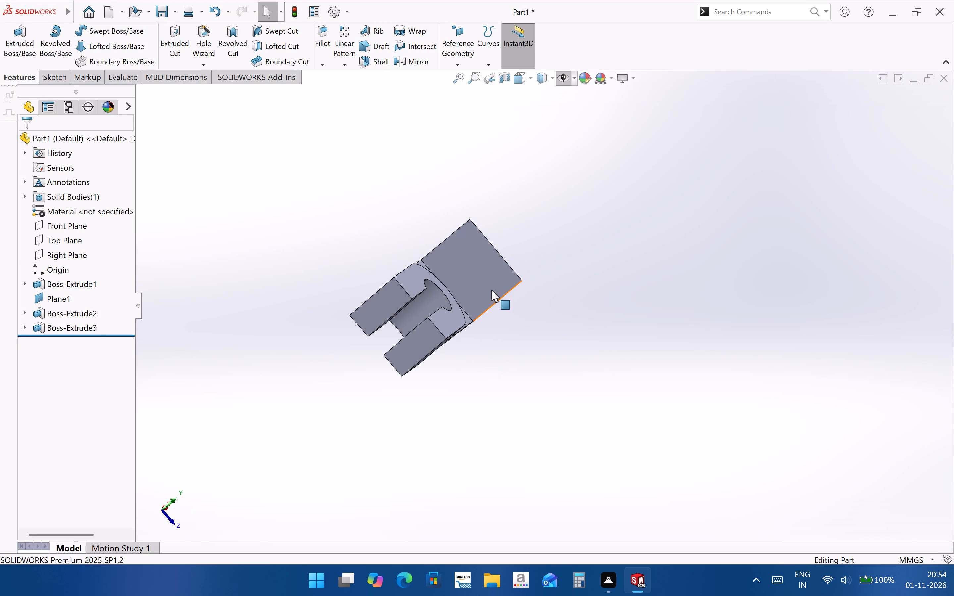
Start a sketch on the angled section's flat face and draw a vertical centerline about 68.5 mm long from its inner edge's midpoint past the free end.
{"action": "left_click", "coordinate": [491, 290]}
{"action": "key", "text": "ctrl+8"}
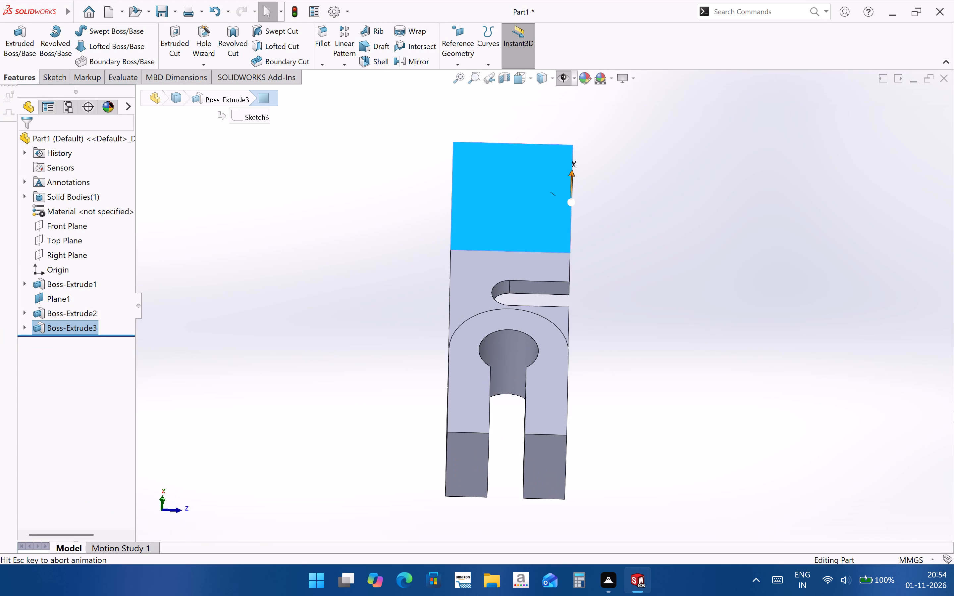
{"action": "left_click", "coordinate": [499, 218]}
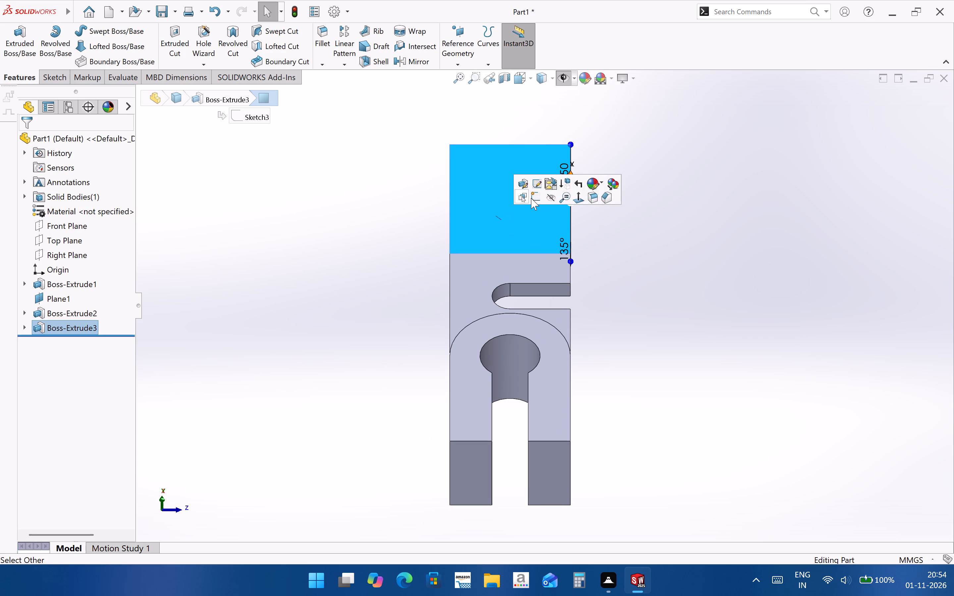
{"action": "left_click", "coordinate": [531, 198]}
{"action": "scroll", "coordinate": [618, 279], "scroll_direction": "up", "scroll_amount": 2}
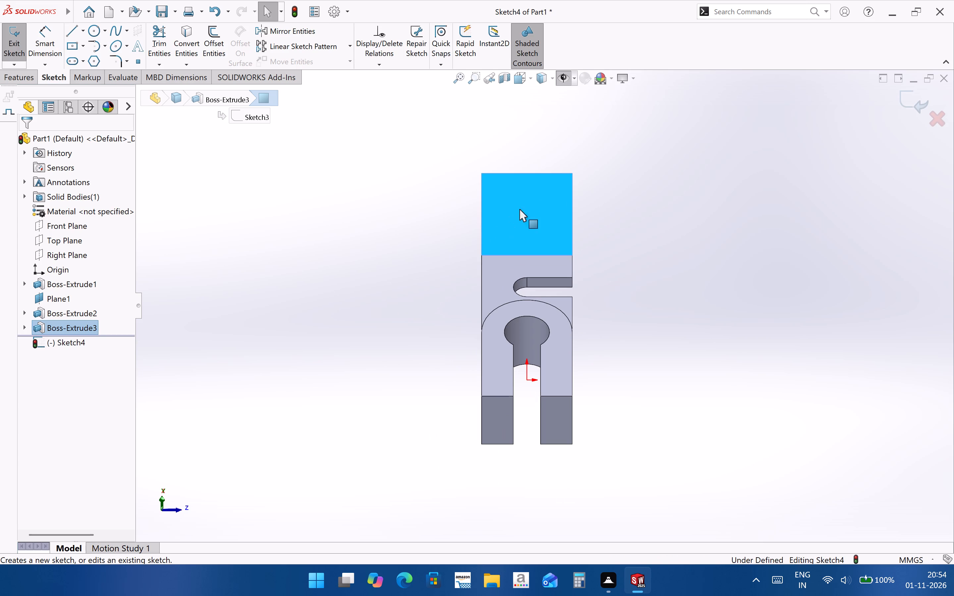
{"action": "left_click", "coordinate": [86, 33]}
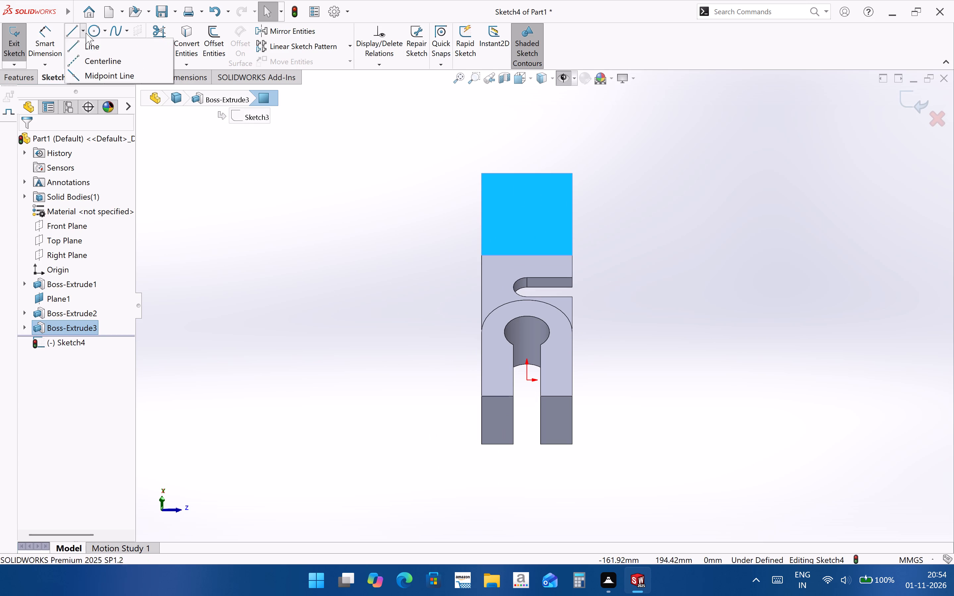
{"action": "left_click", "coordinate": [88, 56]}
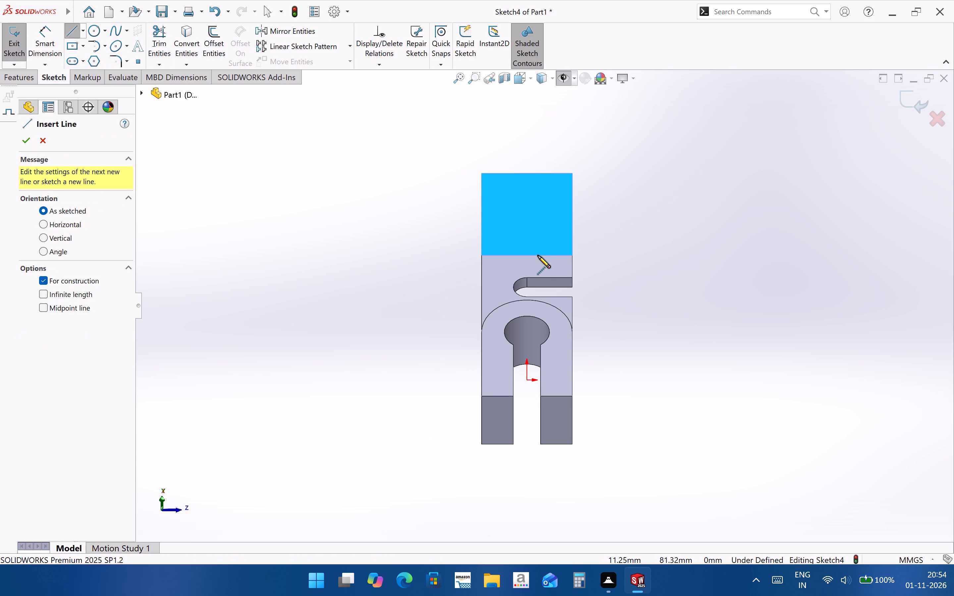
{"action": "left_click", "coordinate": [527, 255]}
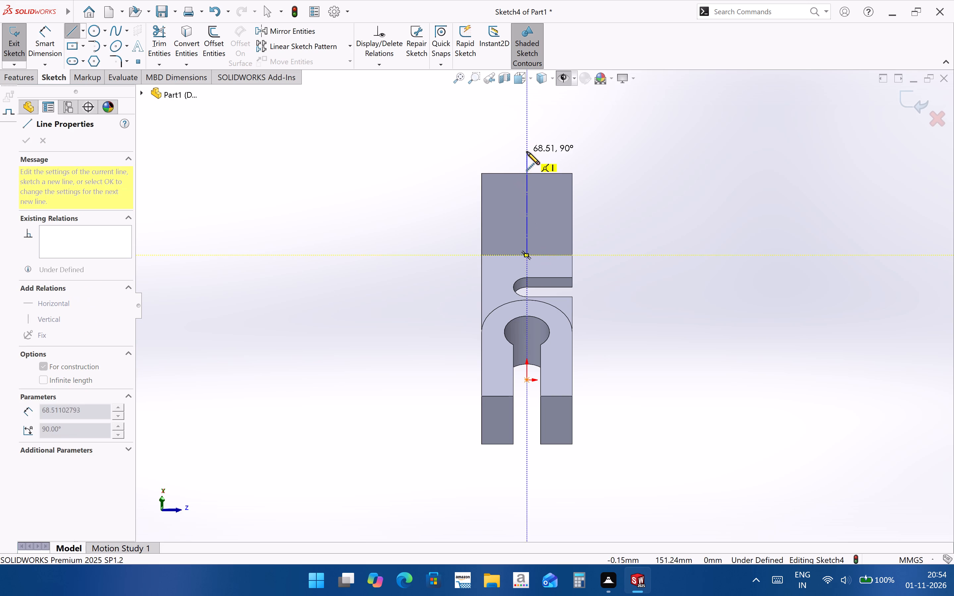
{"action": "left_click", "coordinate": [527, 152]}
{"action": "key", "text": "Escape"}
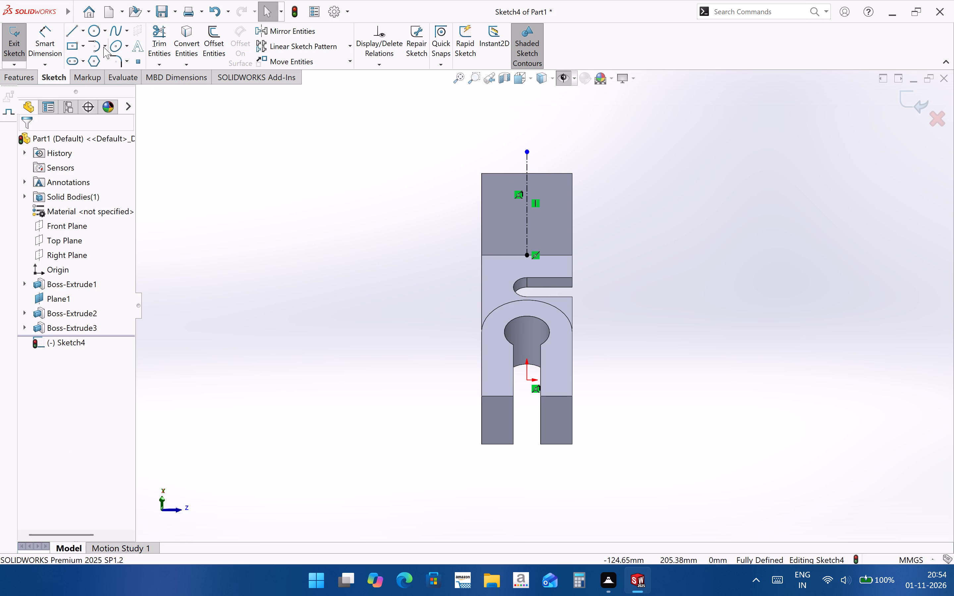
Draw a solid line about 10.6 mm long from the free-end edge's midpoint inward along the centerline.
{"action": "left_click", "coordinate": [106, 35]}
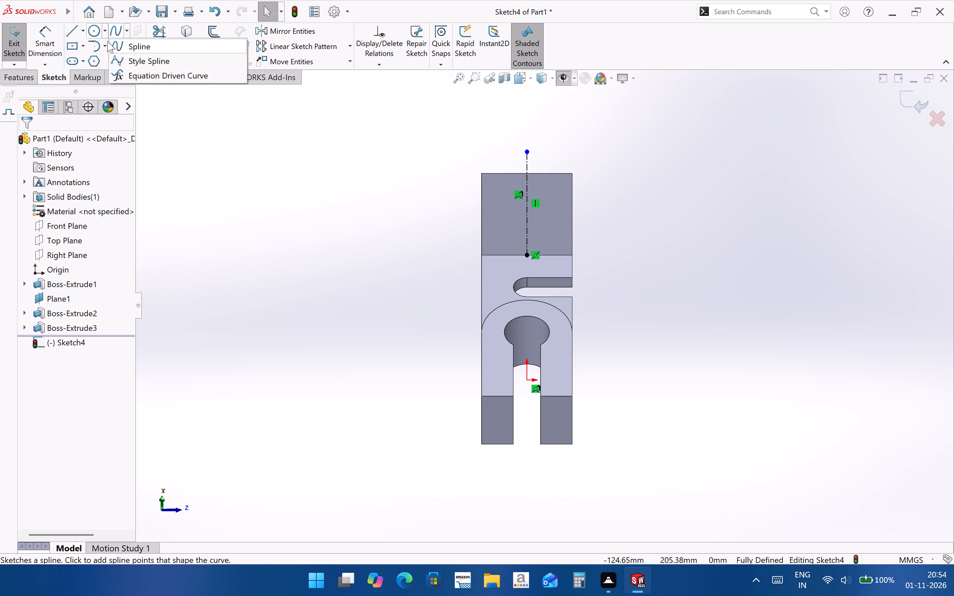
{"action": "left_click", "coordinate": [105, 48]}
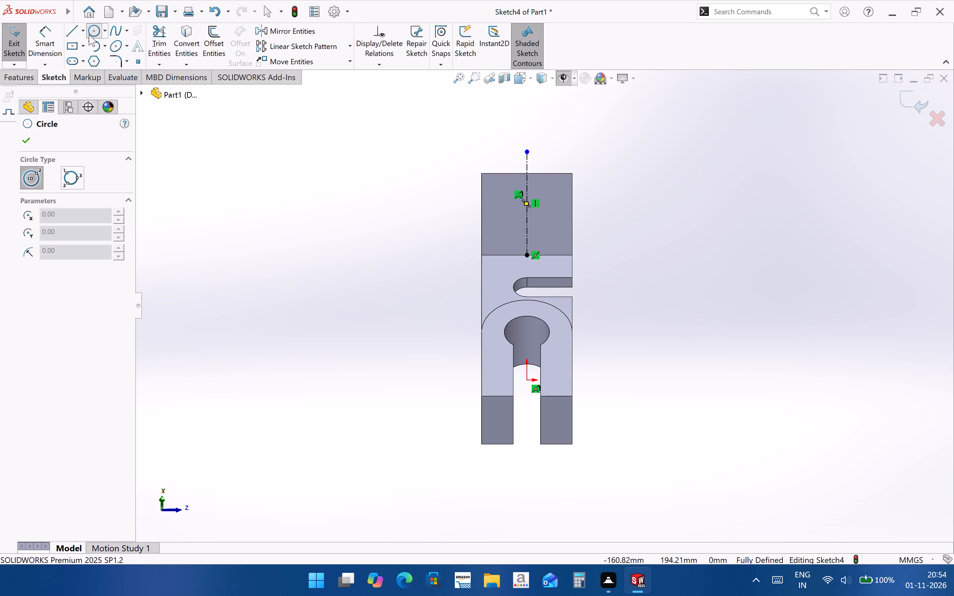
{"action": "left_click", "coordinate": [71, 31]}
{"action": "scroll", "coordinate": [539, 183], "scroll_direction": "down", "scroll_amount": 2}
{"action": "left_click", "coordinate": [522, 183]}
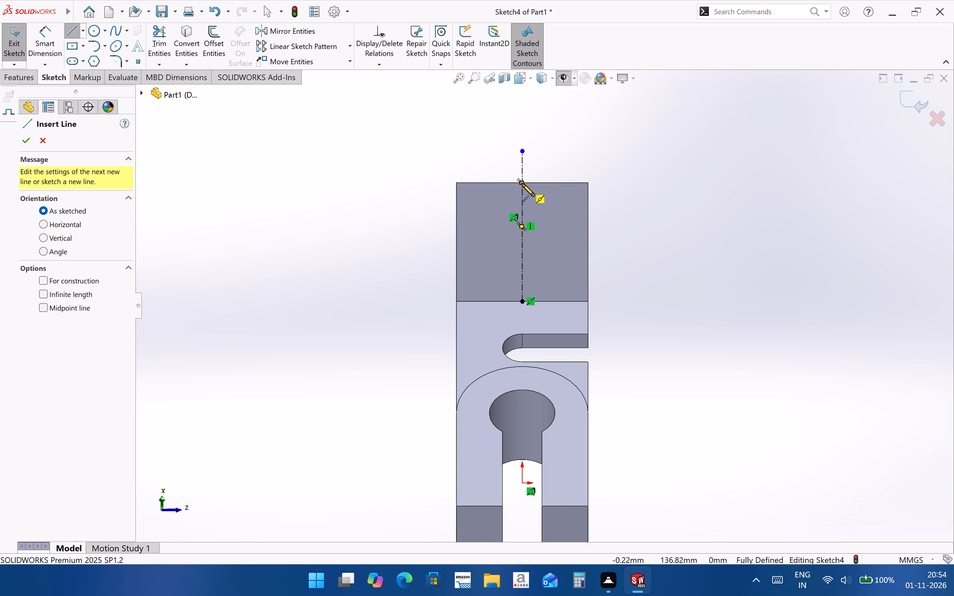
{"action": "left_click", "coordinate": [522, 206]}
{"action": "key", "text": "Escape"}
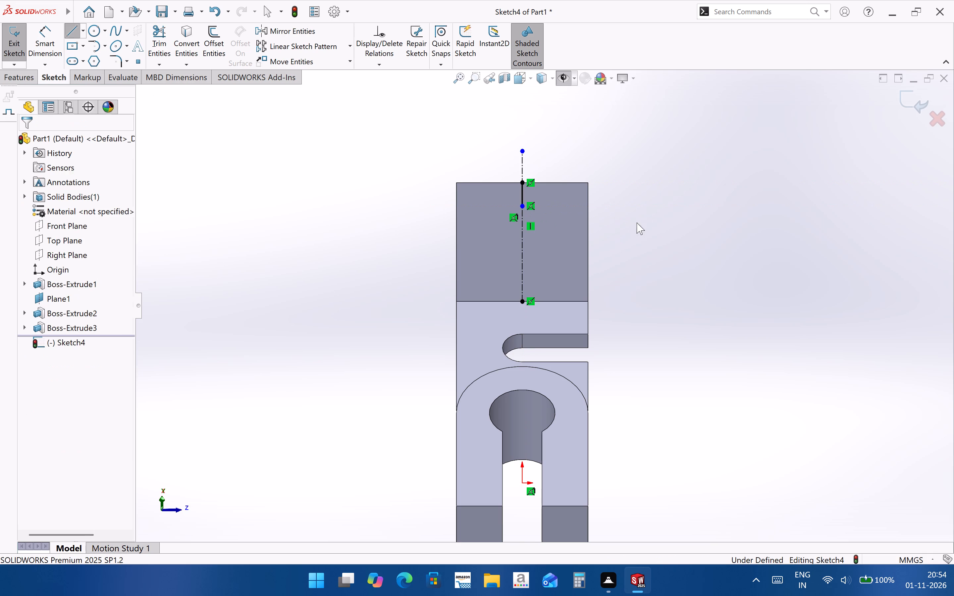
Dimension the length of the short line at the free end.
{"action": "left_click", "coordinate": [53, 31]}
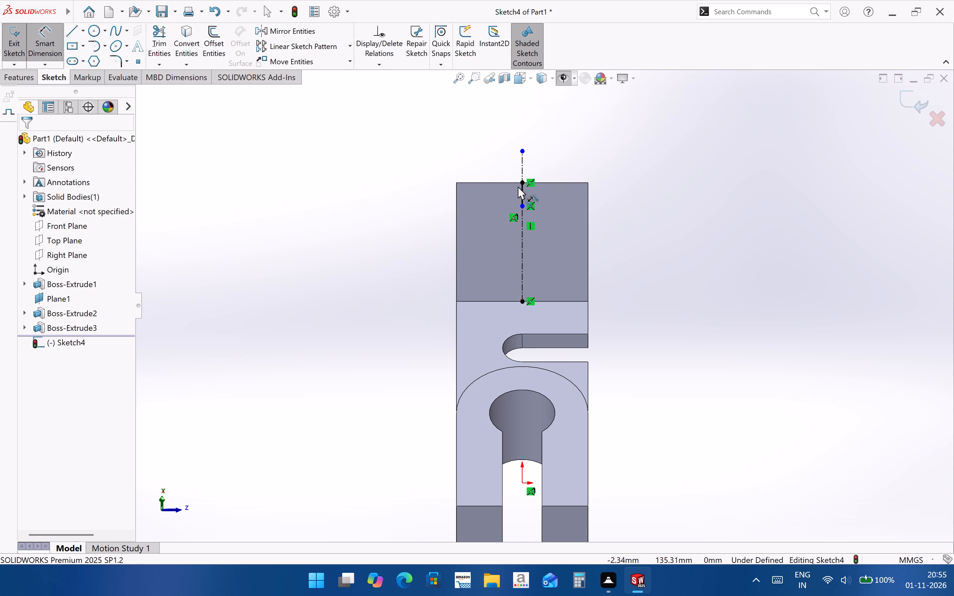
{"action": "left_click", "coordinate": [523, 195]}
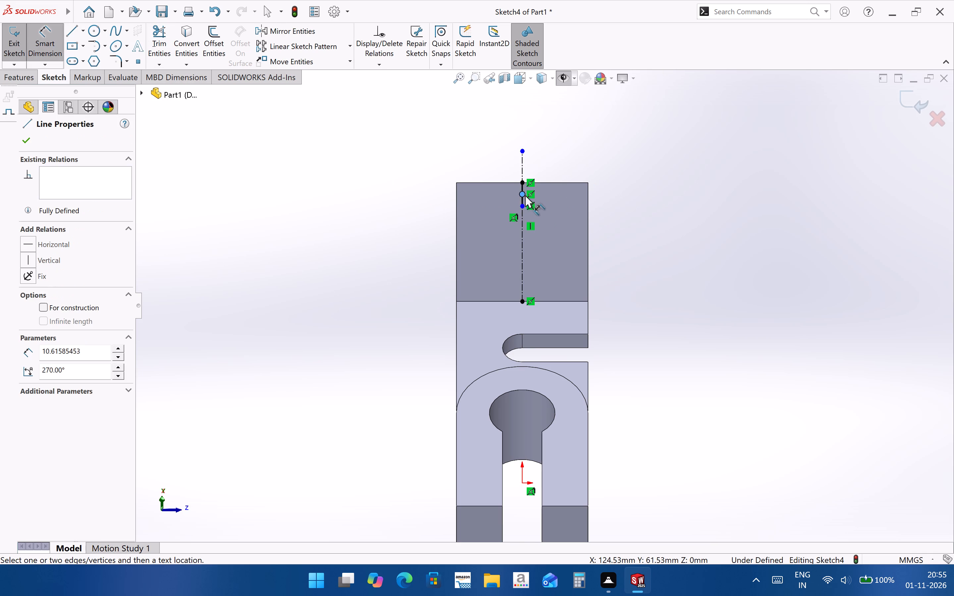
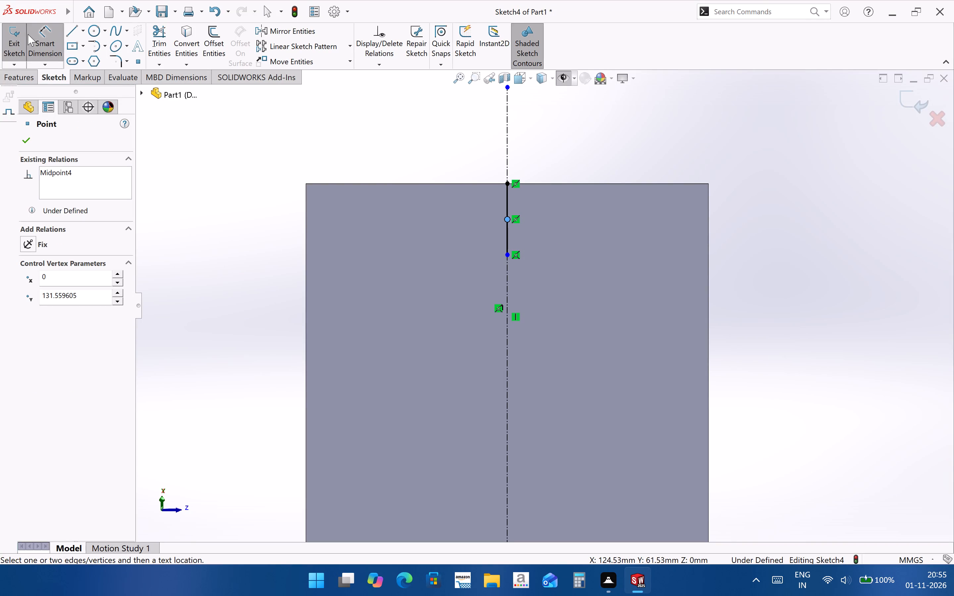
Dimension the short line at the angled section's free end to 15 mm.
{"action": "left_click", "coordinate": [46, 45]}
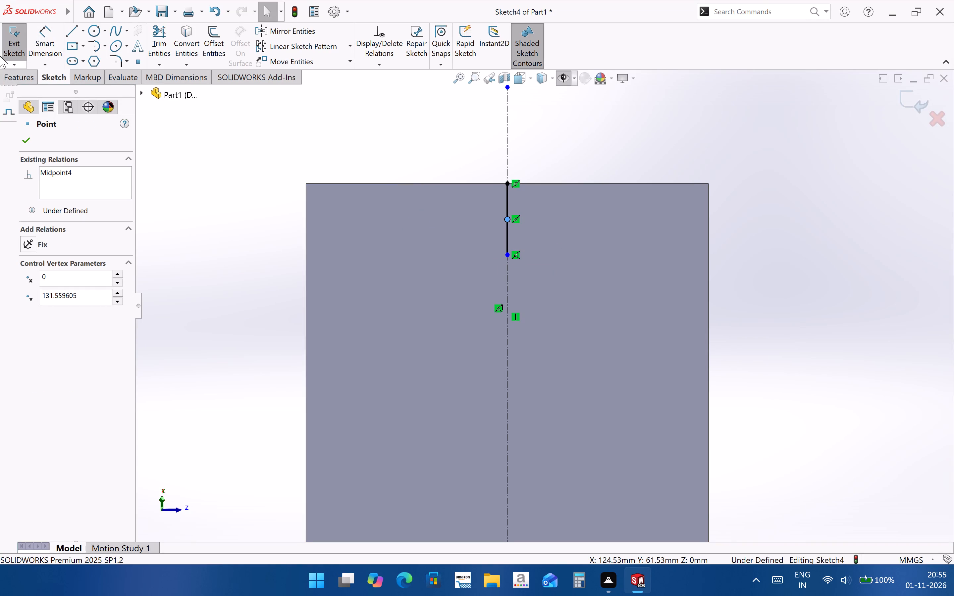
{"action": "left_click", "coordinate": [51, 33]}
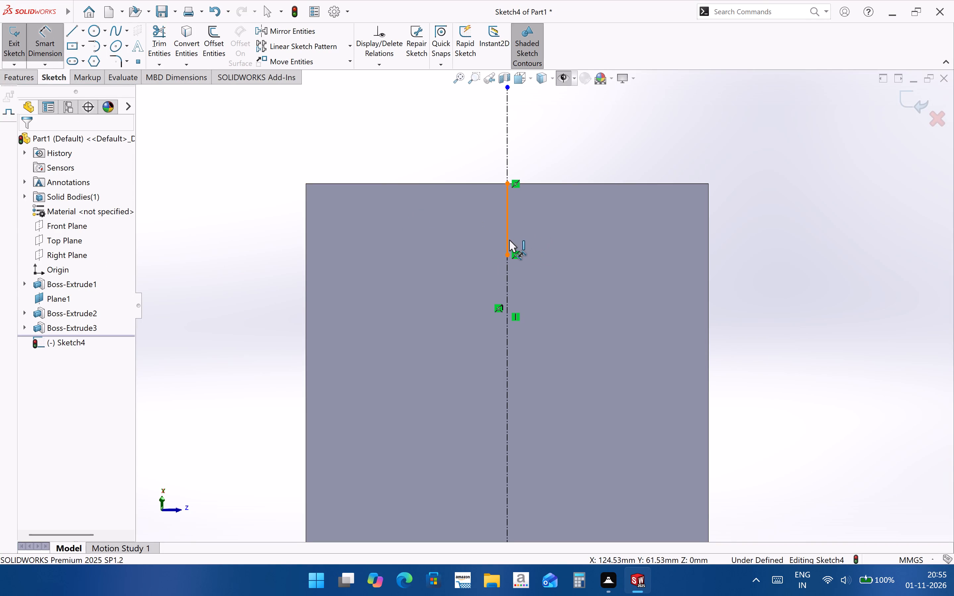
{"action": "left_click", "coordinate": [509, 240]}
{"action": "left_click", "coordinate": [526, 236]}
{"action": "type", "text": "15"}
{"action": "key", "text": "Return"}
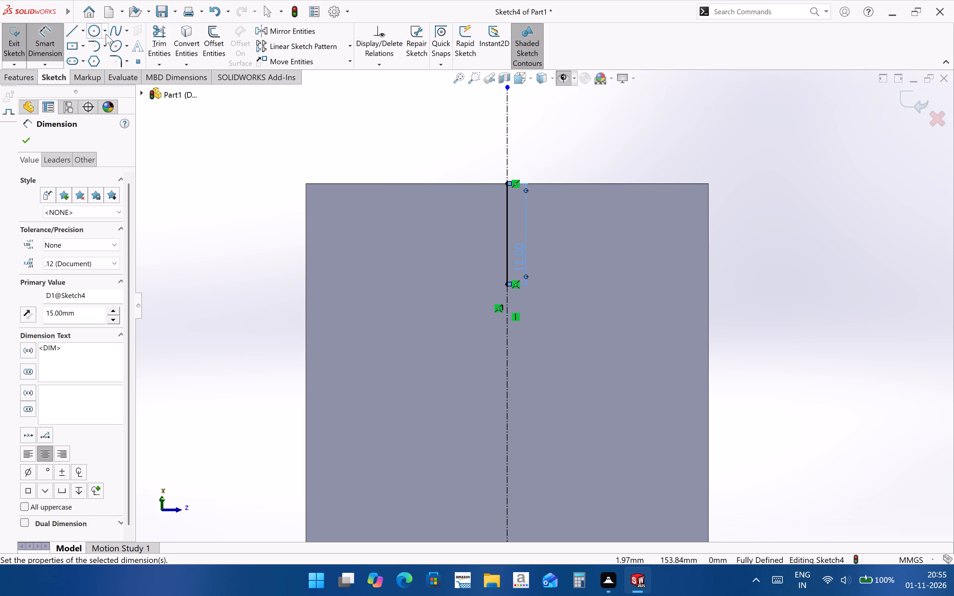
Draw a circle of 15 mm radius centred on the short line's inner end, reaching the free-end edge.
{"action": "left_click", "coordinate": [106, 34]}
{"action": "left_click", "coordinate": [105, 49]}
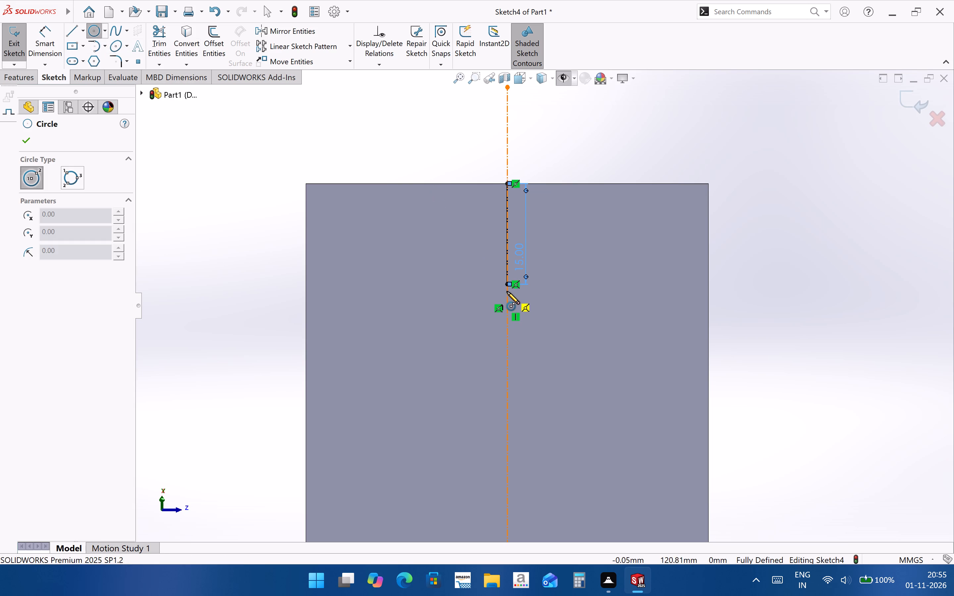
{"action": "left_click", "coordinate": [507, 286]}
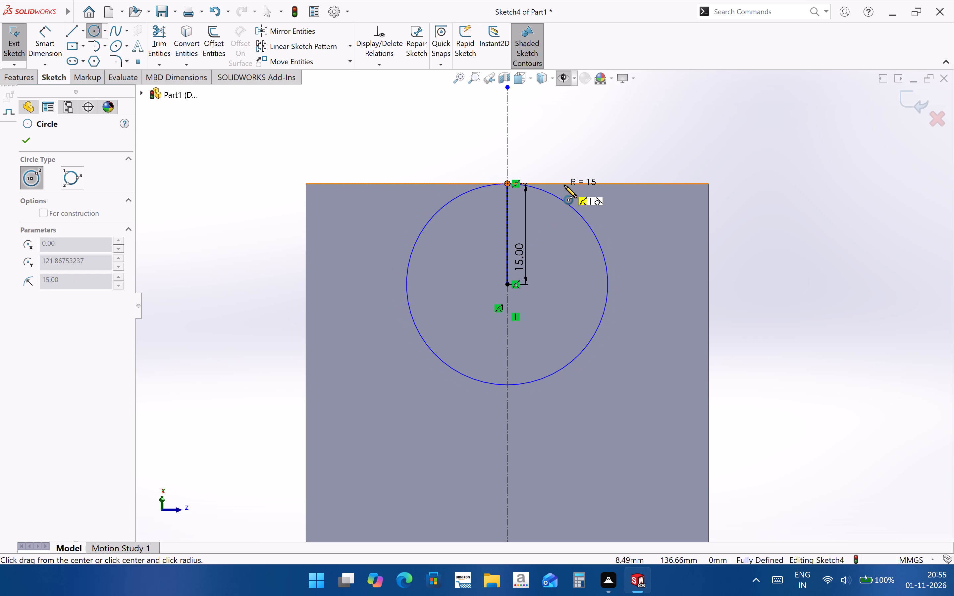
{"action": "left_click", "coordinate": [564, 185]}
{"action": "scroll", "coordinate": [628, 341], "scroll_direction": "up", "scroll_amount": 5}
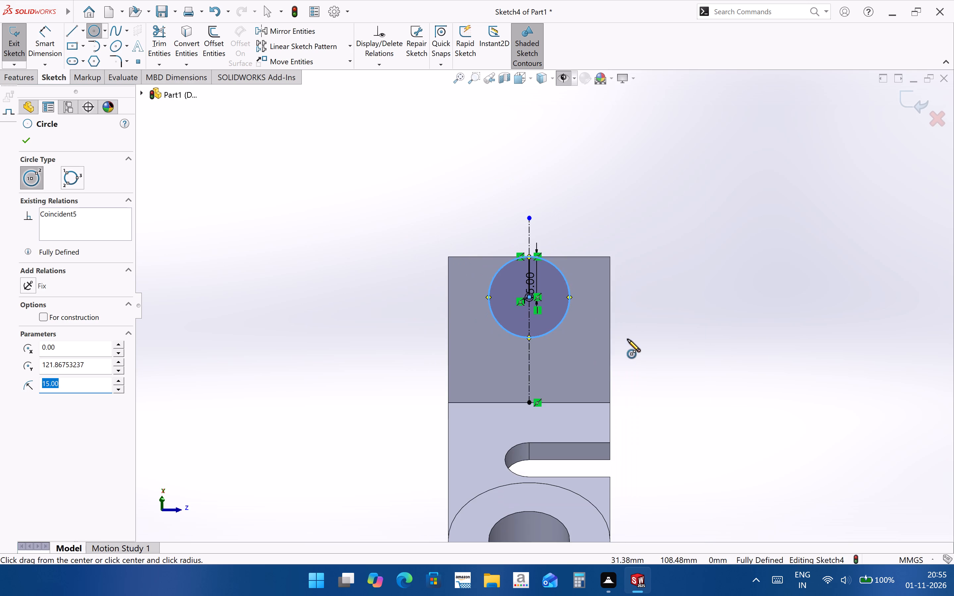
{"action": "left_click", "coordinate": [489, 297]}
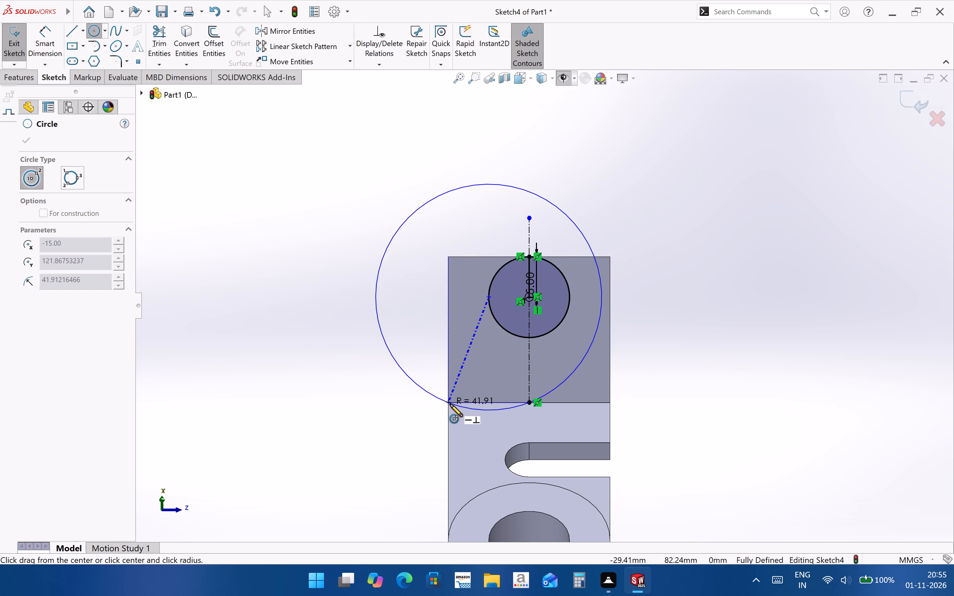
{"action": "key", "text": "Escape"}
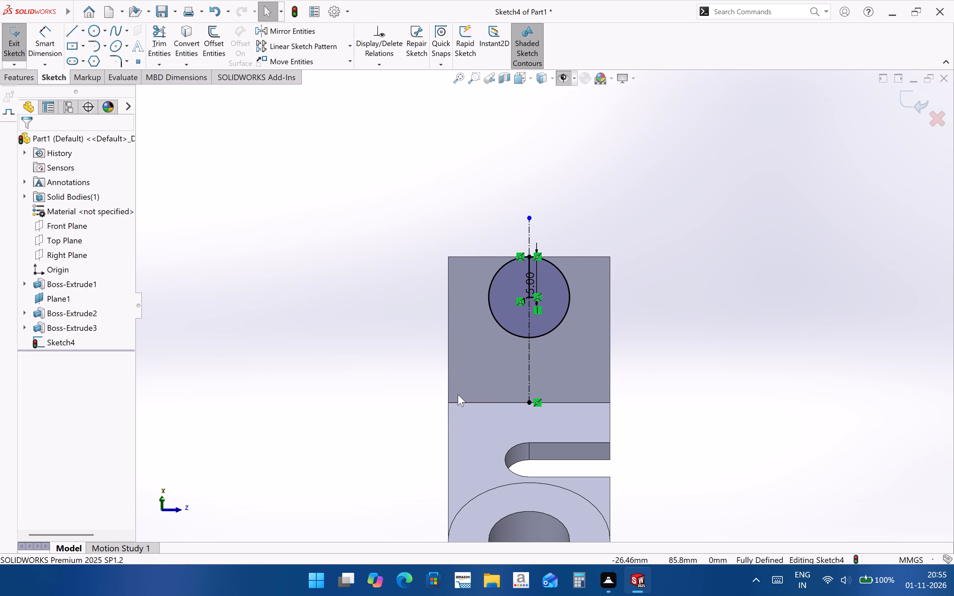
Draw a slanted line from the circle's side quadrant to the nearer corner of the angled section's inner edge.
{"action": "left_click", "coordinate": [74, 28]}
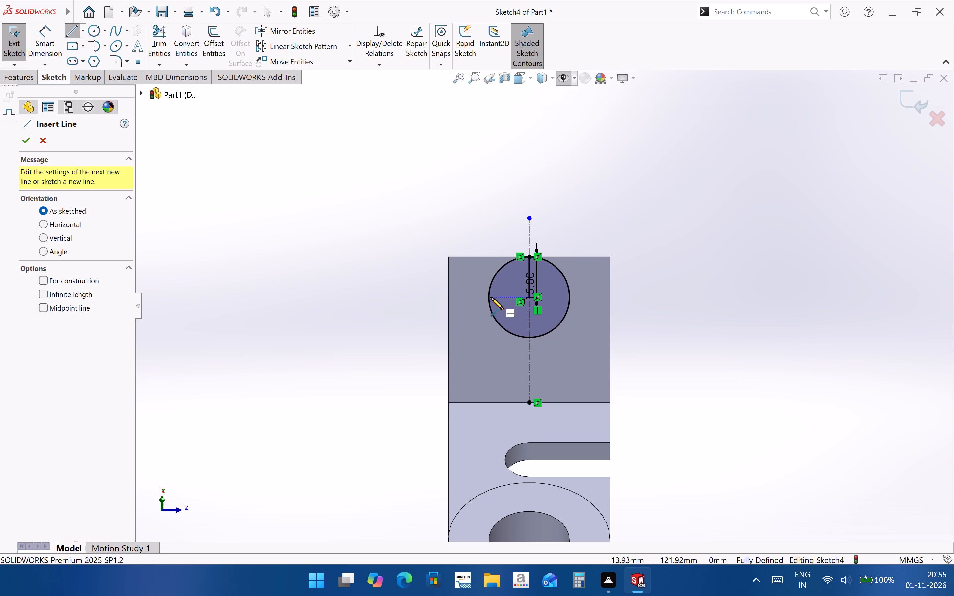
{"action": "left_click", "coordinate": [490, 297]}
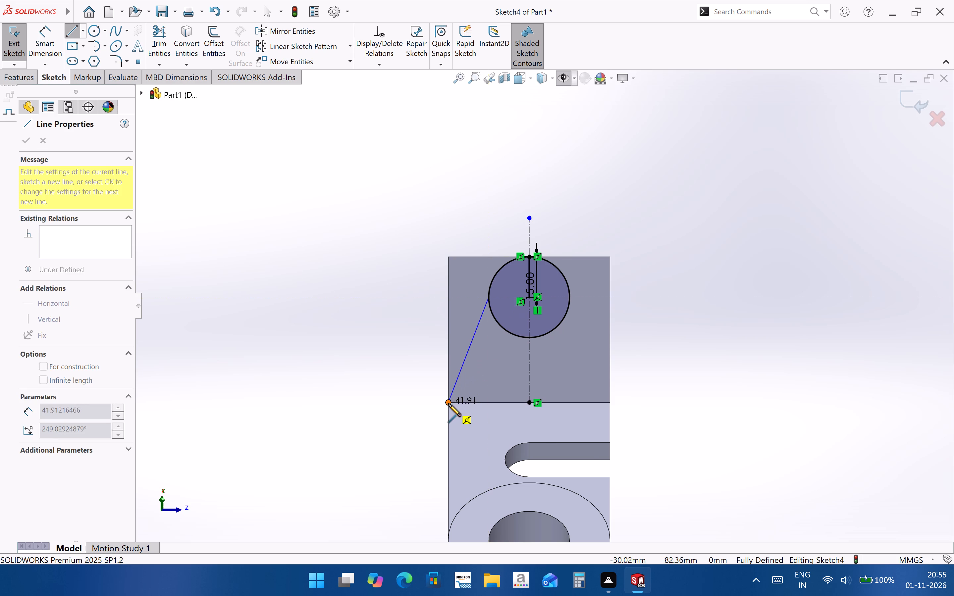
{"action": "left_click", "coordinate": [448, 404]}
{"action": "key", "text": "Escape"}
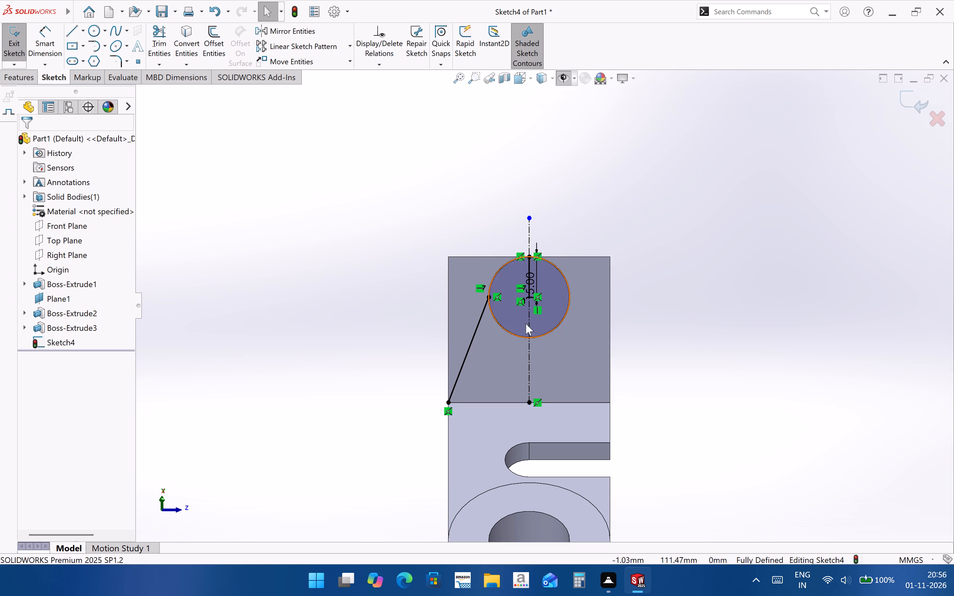
Place a sketch point at the circle's lower quadrant and measure its distance to the centerline's start on the inner edge.
{"action": "left_click", "coordinate": [49, 42]}
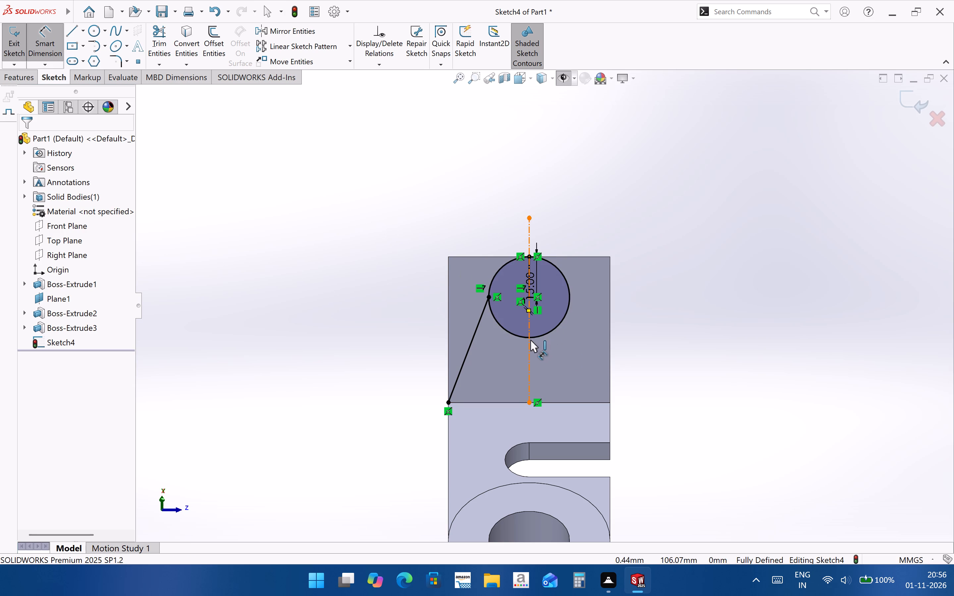
{"action": "scroll", "coordinate": [550, 307], "scroll_direction": "down", "scroll_amount": 2}
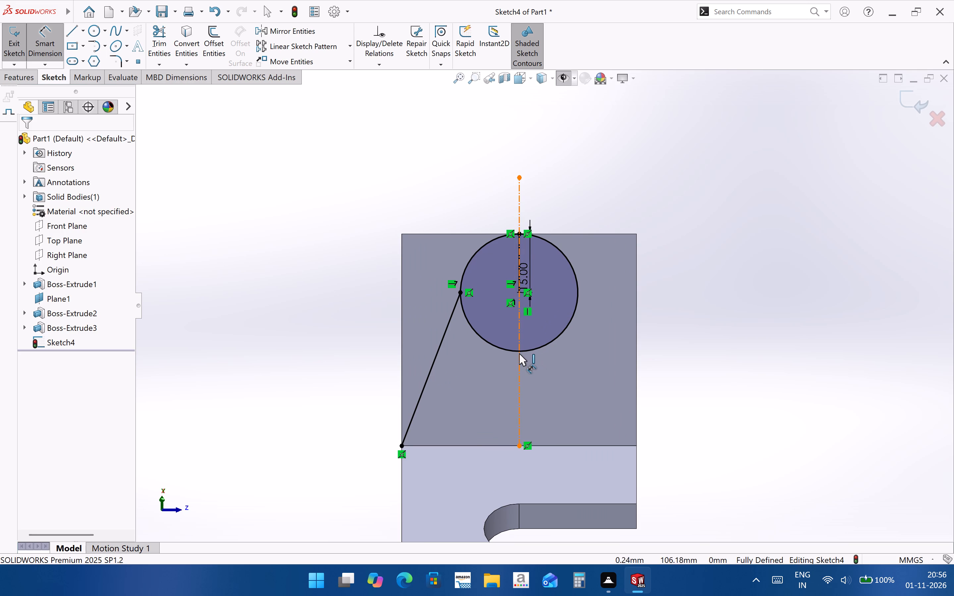
{"action": "left_click", "coordinate": [136, 63]}
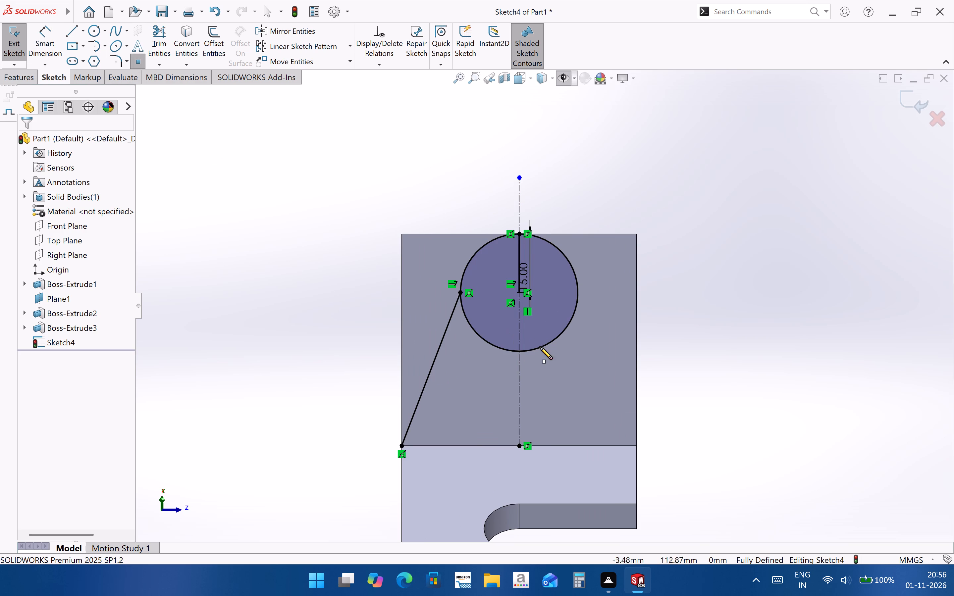
{"action": "left_click", "coordinate": [519, 351]}
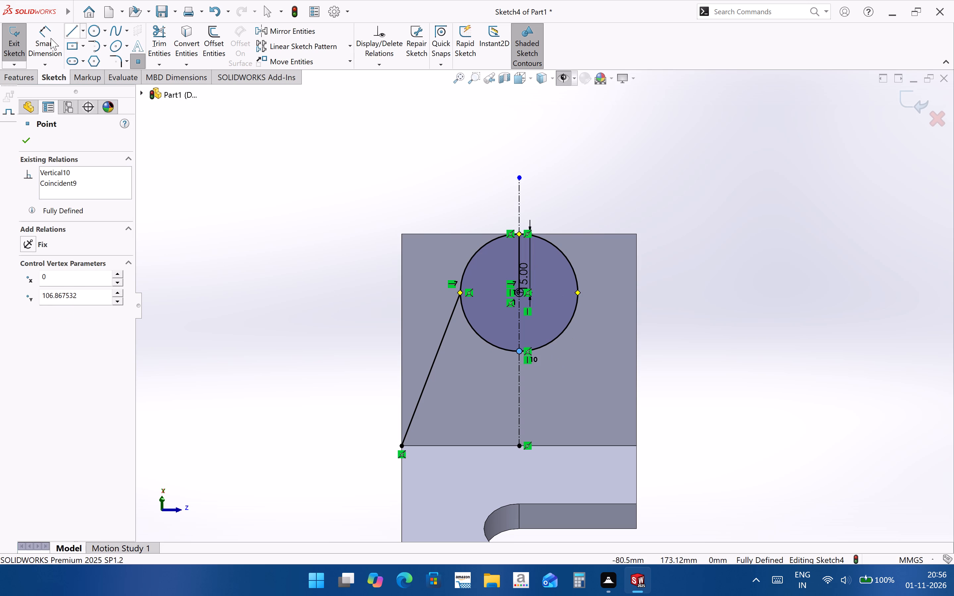
{"action": "left_click", "coordinate": [50, 38]}
{"action": "left_click", "coordinate": [519, 352]}
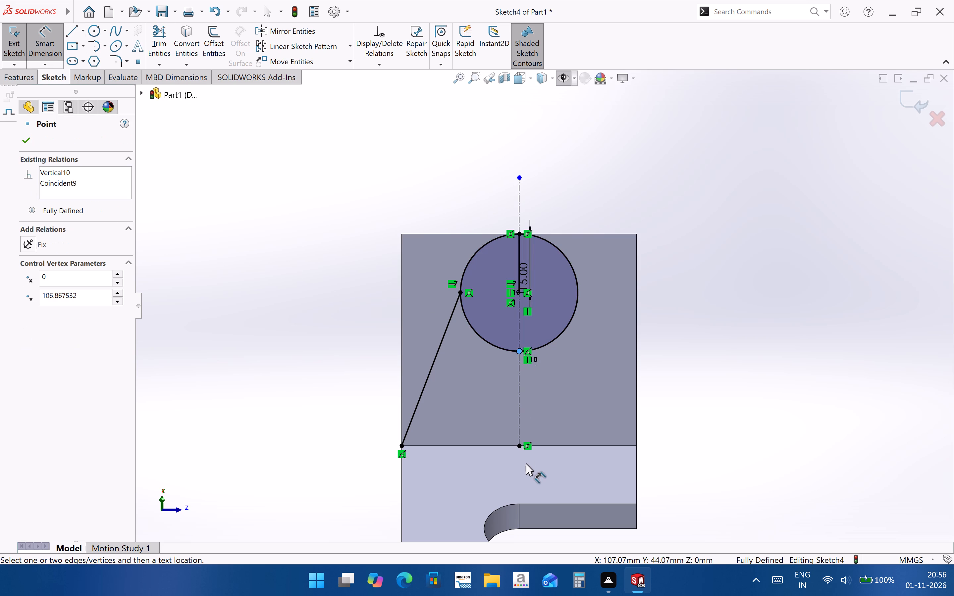
{"action": "left_click", "coordinate": [519, 447]}
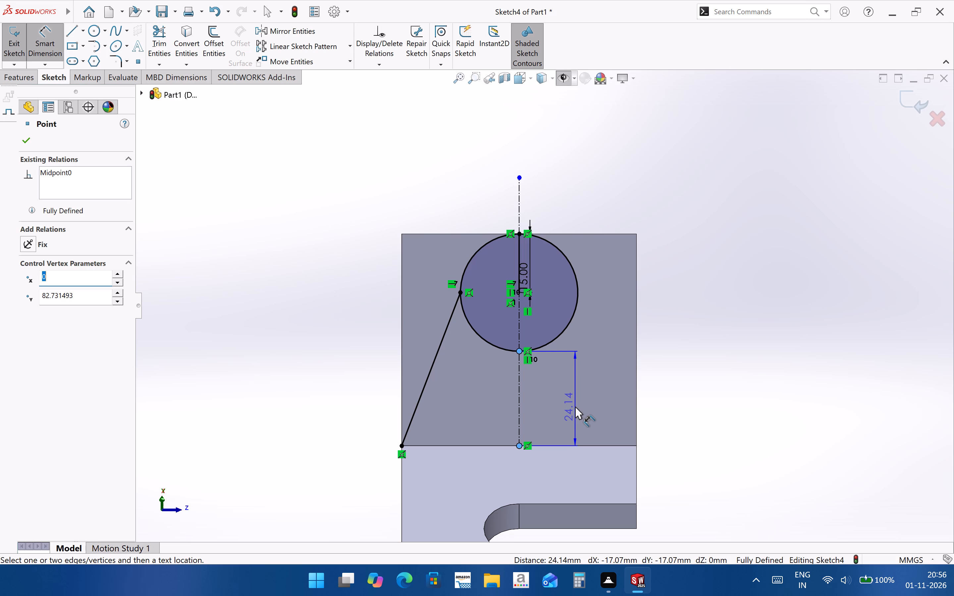
{"action": "key", "text": "Escape"}
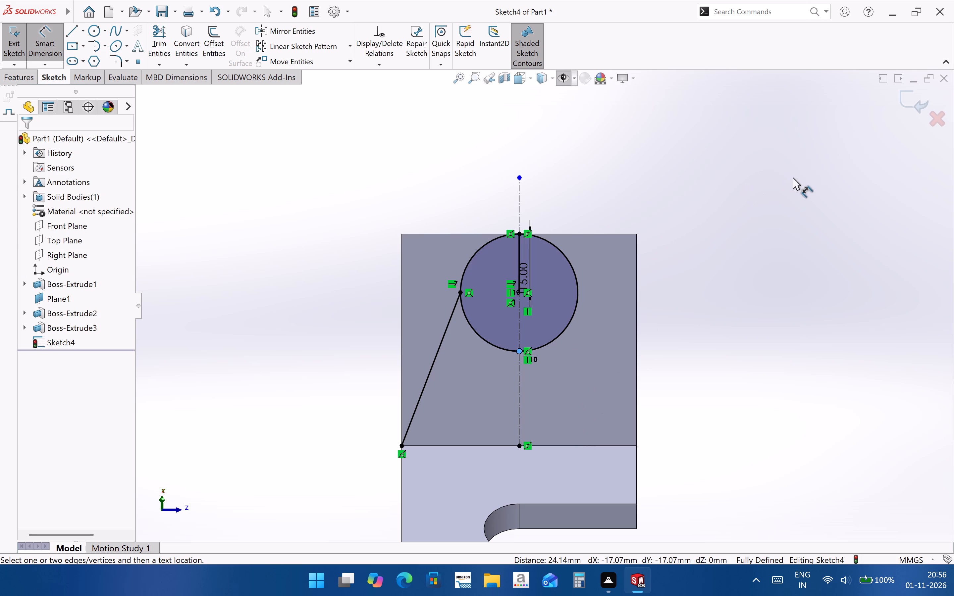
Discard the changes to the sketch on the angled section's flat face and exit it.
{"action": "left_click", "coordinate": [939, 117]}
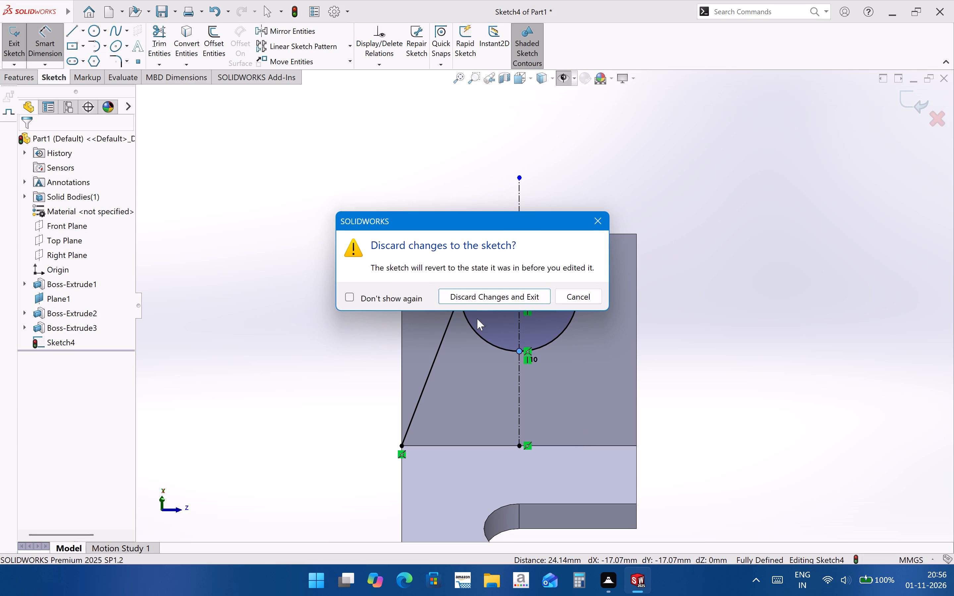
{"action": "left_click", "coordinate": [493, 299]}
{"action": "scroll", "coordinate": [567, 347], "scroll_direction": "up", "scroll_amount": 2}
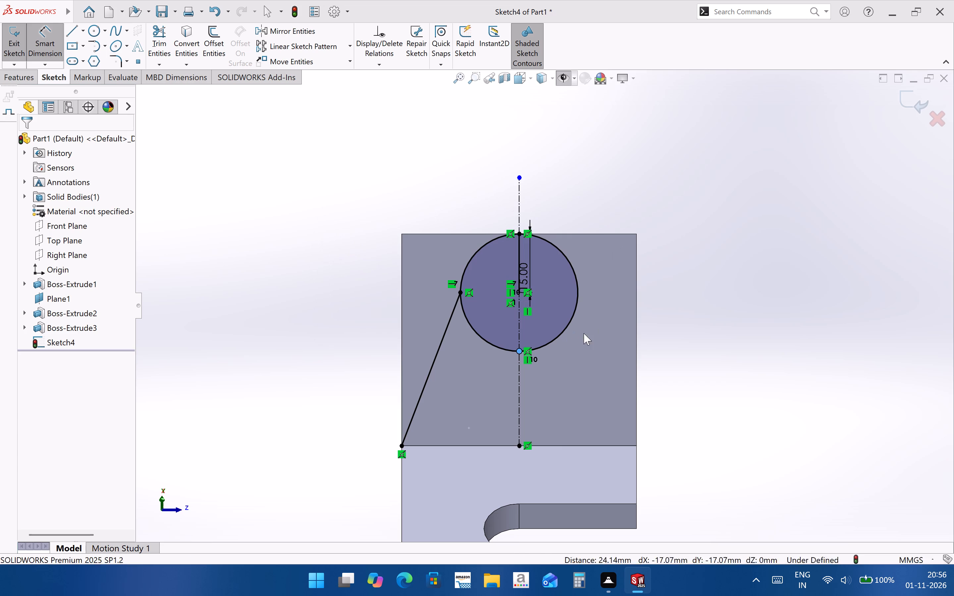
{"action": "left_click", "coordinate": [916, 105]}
Edit the angled section's profile sketch, increase its length dimension to 60.50 + 13.86 mm, and exit the sketch.
{"action": "middle_click_drag", "start_coordinate": [577, 339], "coordinate": [472, 278]}
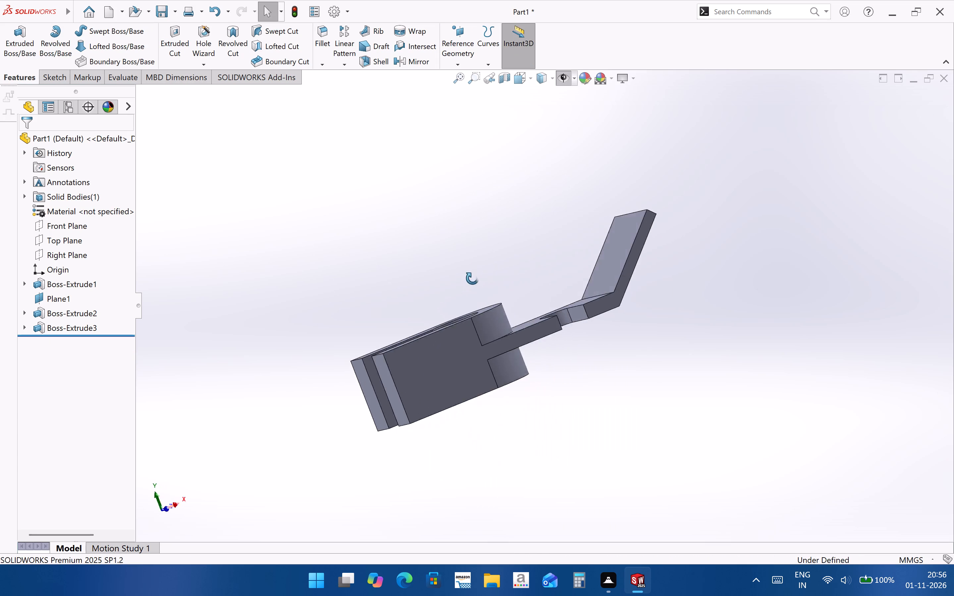
{"action": "middle_click_drag", "start_coordinate": [472, 278], "coordinate": [505, 345]}
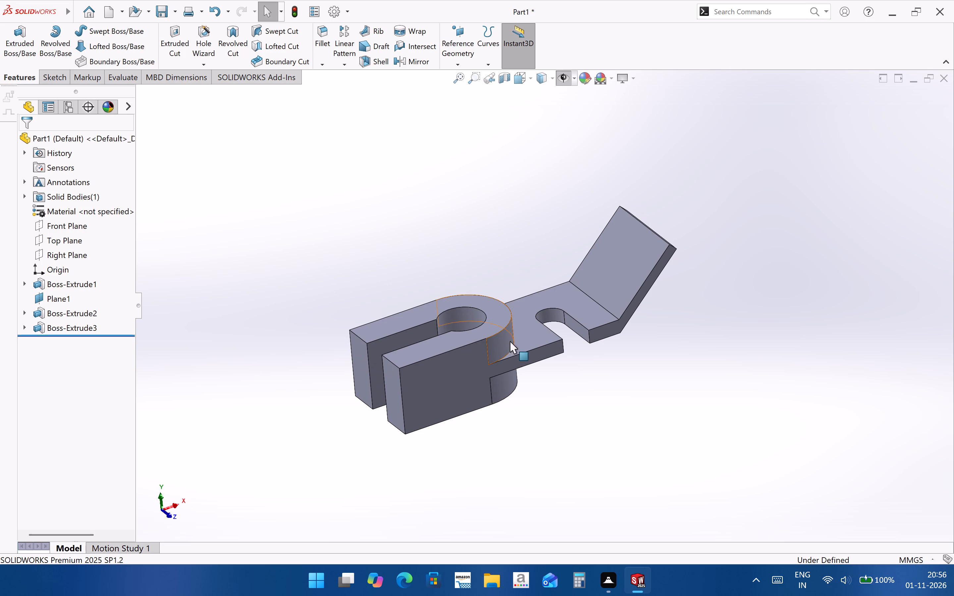
{"action": "left_click", "coordinate": [634, 273]}
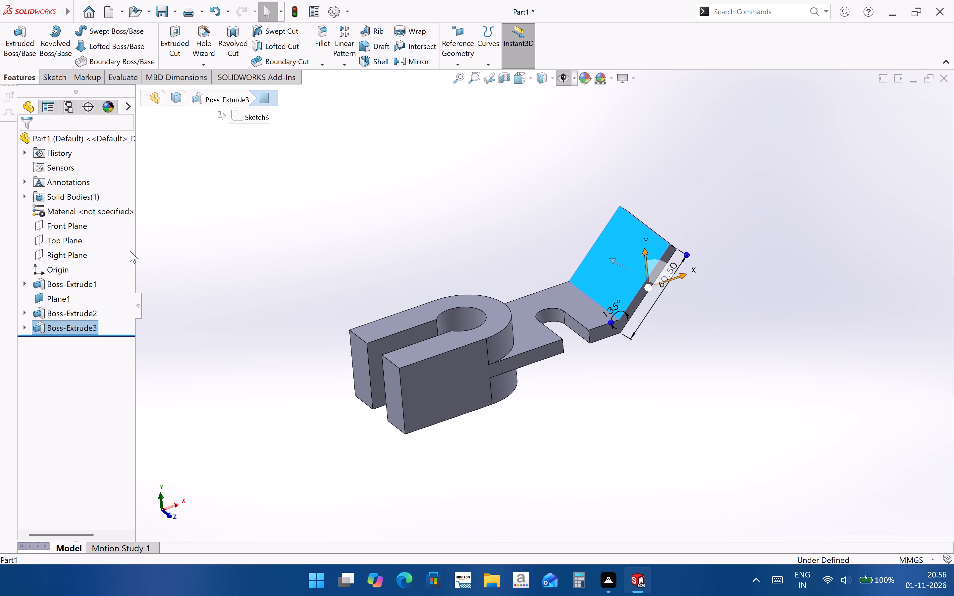
{"action": "left_click", "coordinate": [23, 329]}
{"action": "left_click", "coordinate": [75, 337]}
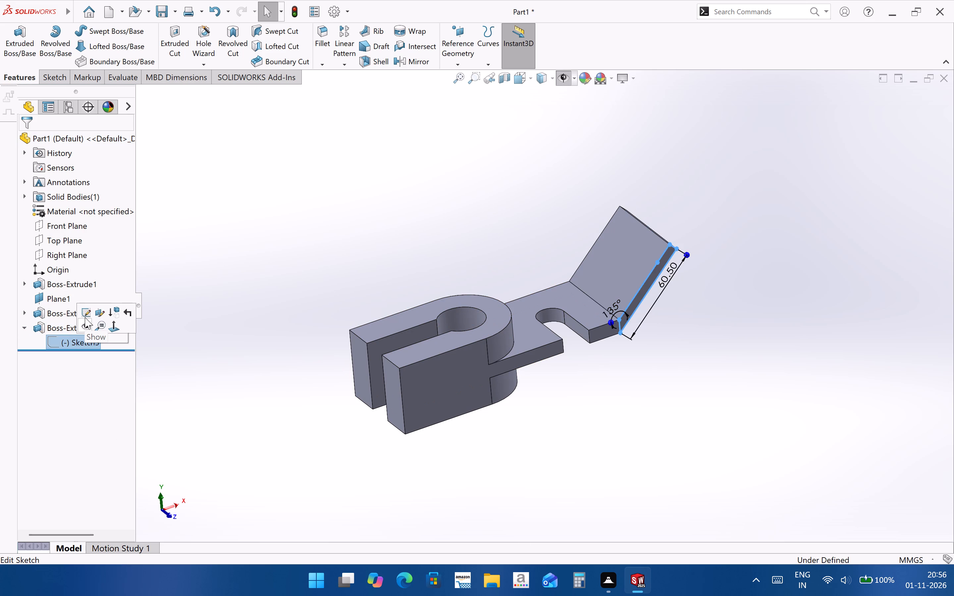
{"action": "left_click", "coordinate": [86, 313]}
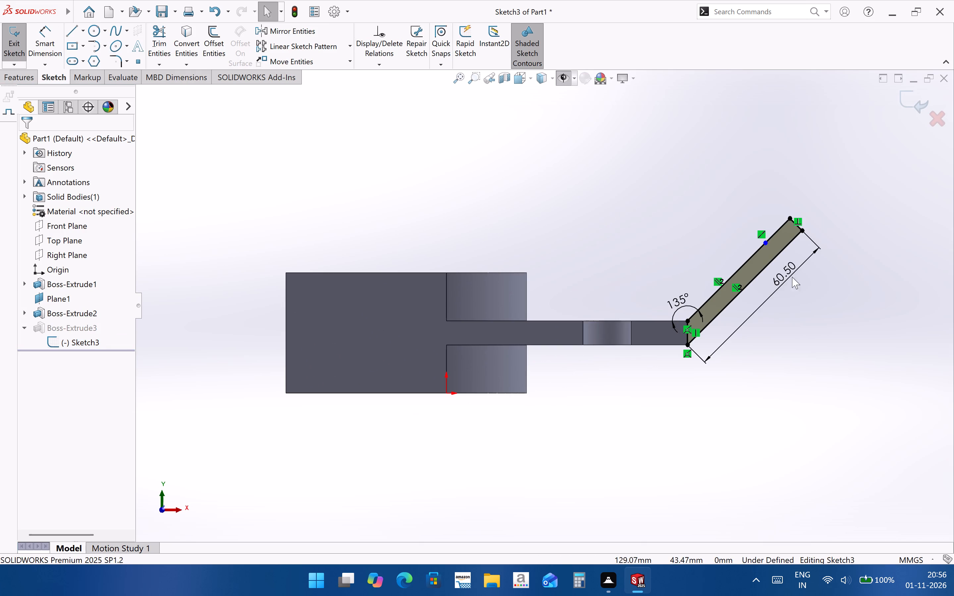
{"action": "double_click", "coordinate": [785, 278]}
{"action": "left_click", "coordinate": [781, 299]}
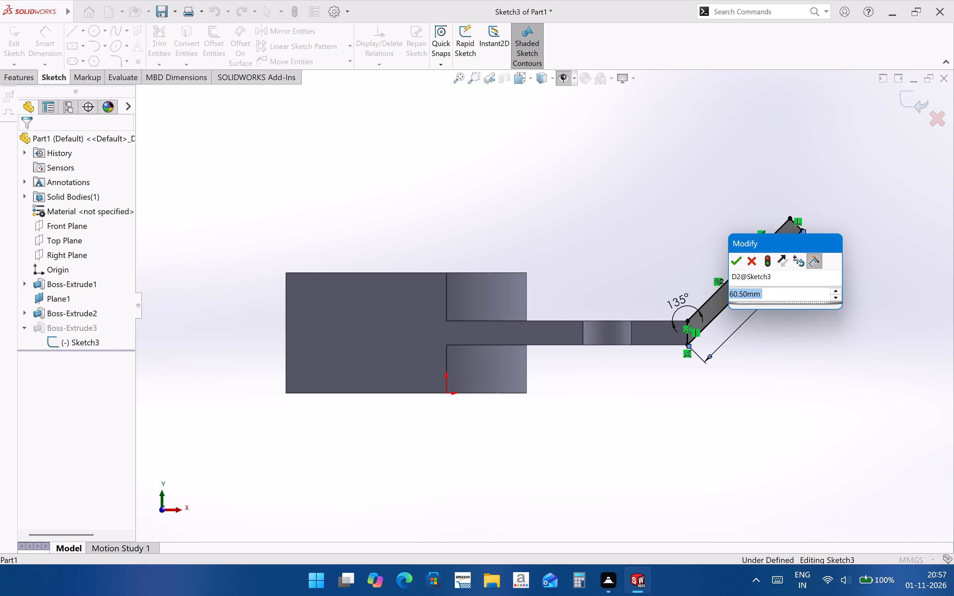
{"action": "key", "text": "shift+plus"}
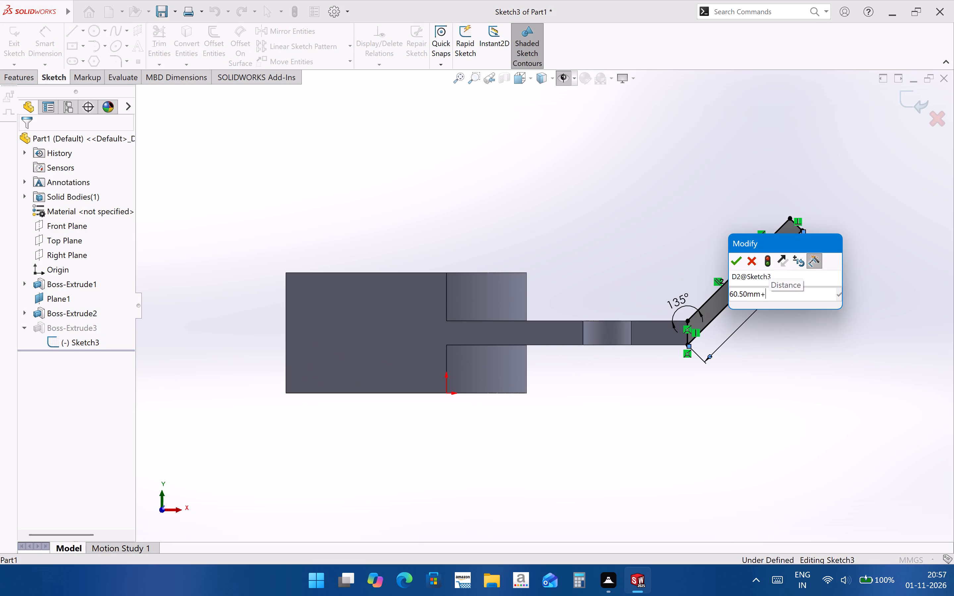
{"action": "key", "text": "1"}
{"action": "type", "text": "3."}
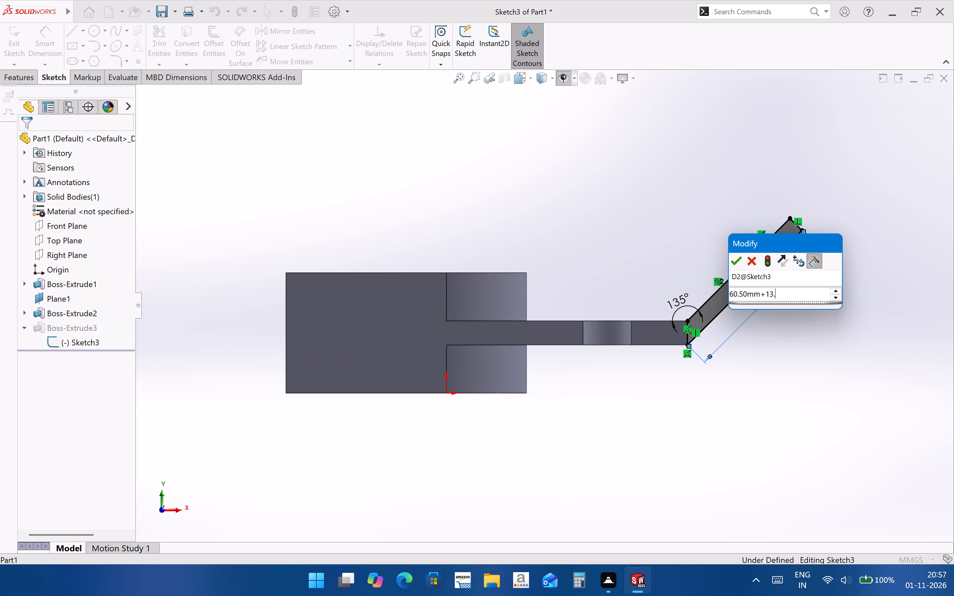
{"action": "type", "text": "86"}
{"action": "key", "text": "Return"}
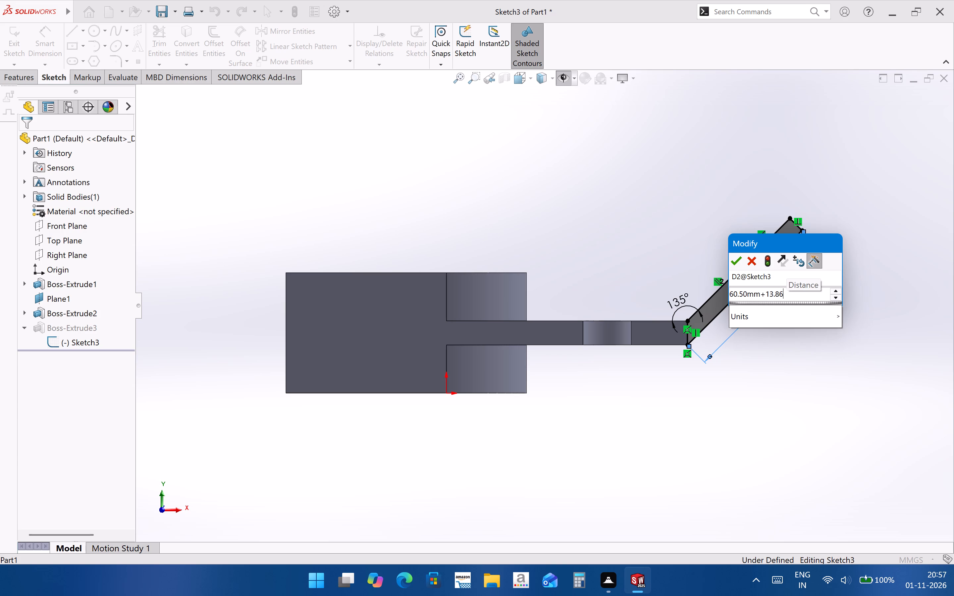
{"action": "left_click", "coordinate": [906, 103]}
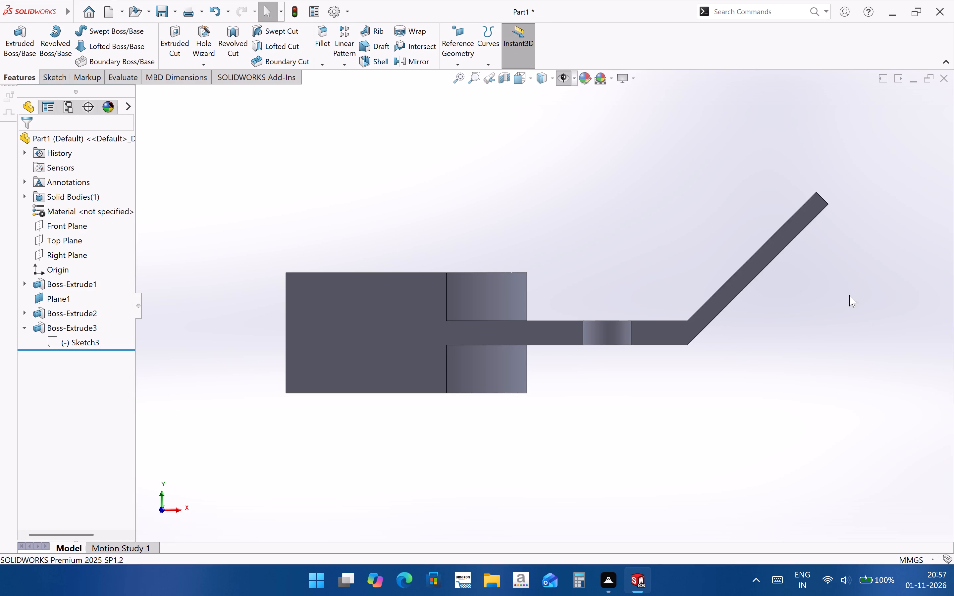
{"action": "left_click", "coordinate": [849, 295]}
Start a sketch on the angled section's flat face and draw an about 85 mm centerline from its inner edge's midpoint past the outer end.
{"action": "middle_click_drag", "start_coordinate": [693, 349], "coordinate": [755, 416]}
{"action": "middle_click_drag", "start_coordinate": [636, 343], "coordinate": [664, 334]}
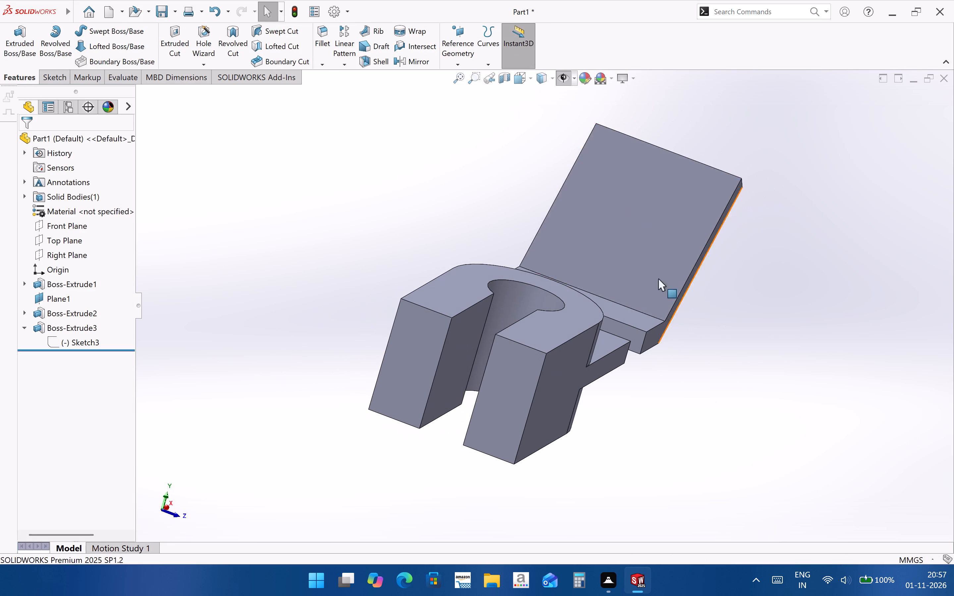
{"action": "left_click", "coordinate": [630, 197]}
{"action": "left_click", "coordinate": [669, 174]}
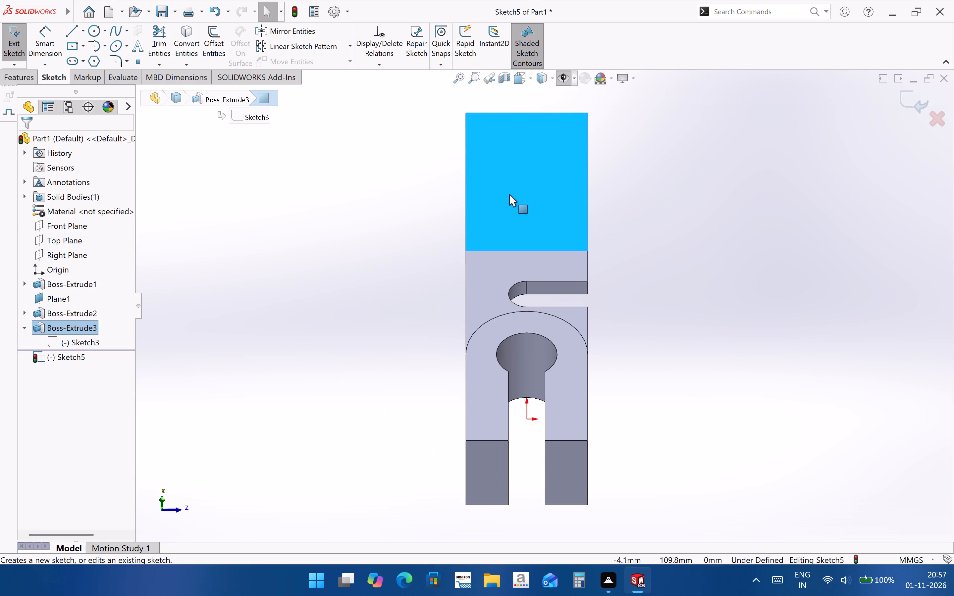
{"action": "scroll", "coordinate": [525, 257], "scroll_direction": "up", "scroll_amount": 3}
{"action": "scroll", "coordinate": [530, 200], "scroll_direction": "down", "scroll_amount": 2}
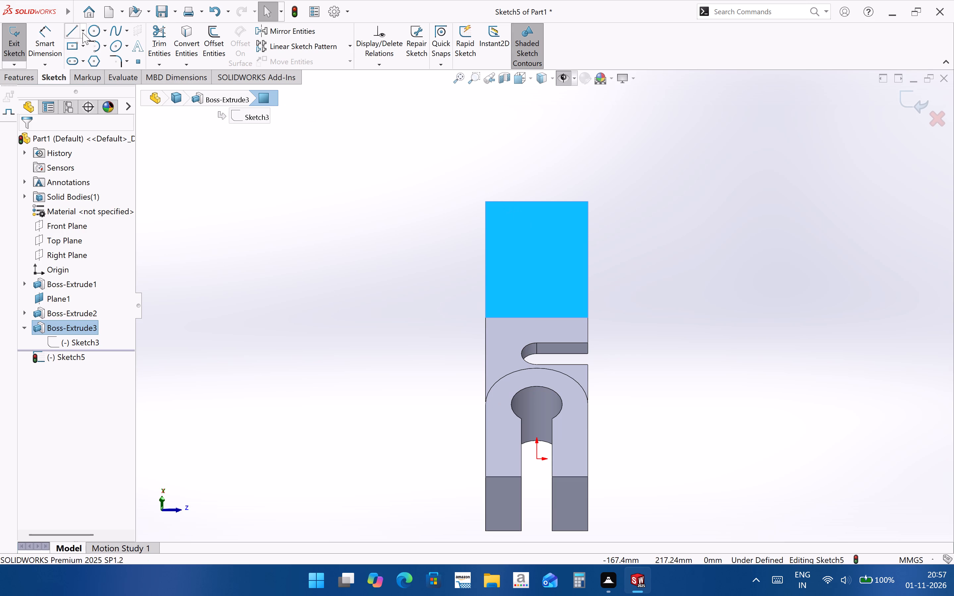
{"action": "left_click", "coordinate": [82, 32]}
{"action": "left_click", "coordinate": [102, 61]}
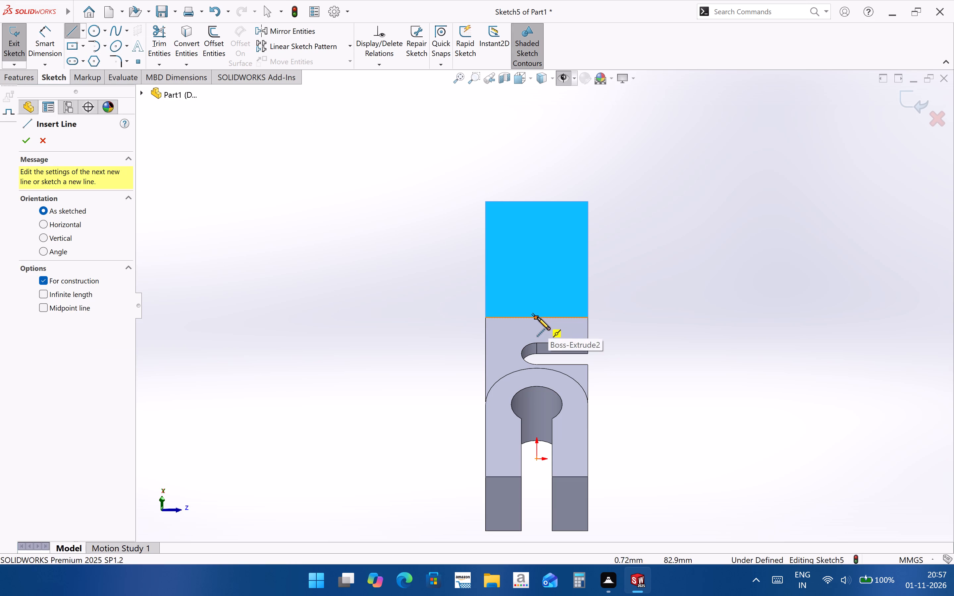
{"action": "left_click", "coordinate": [537, 317]}
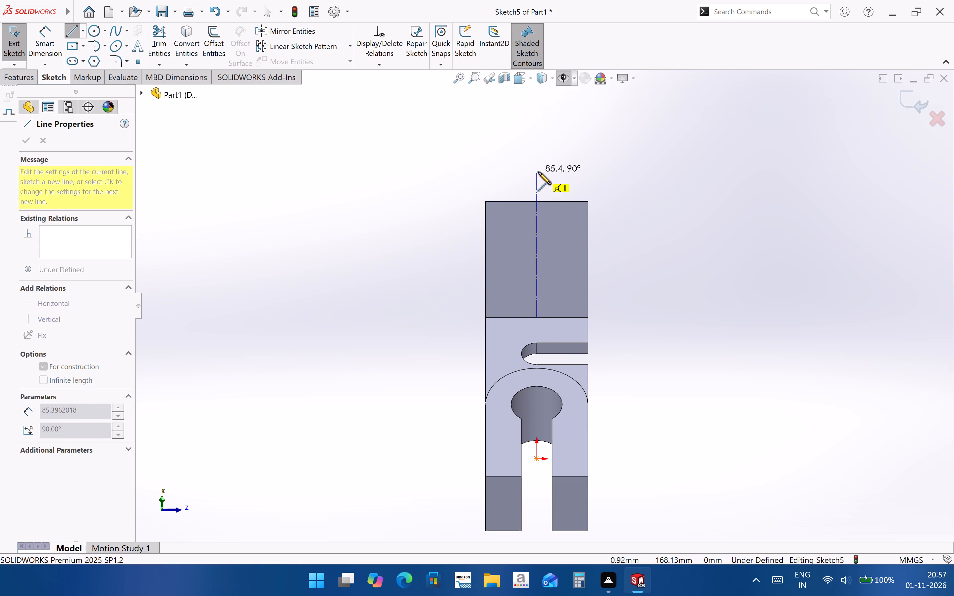
{"action": "left_click", "coordinate": [538, 172]}
{"action": "key", "text": "Escape"}
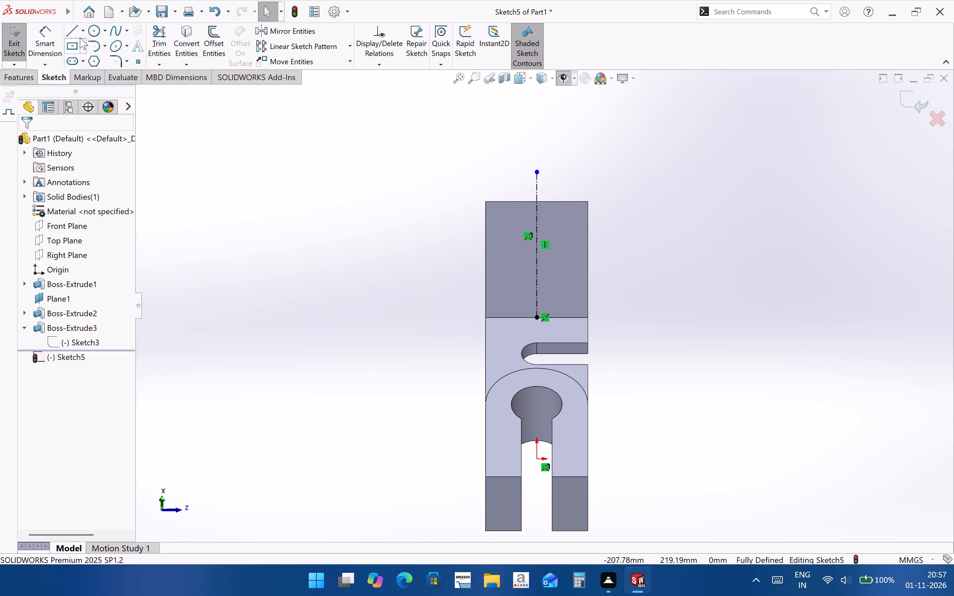
Sketch a circle of about 9.5 mm radius centred on the centerline near the face's outer end.
{"action": "left_click", "coordinate": [141, 67]}
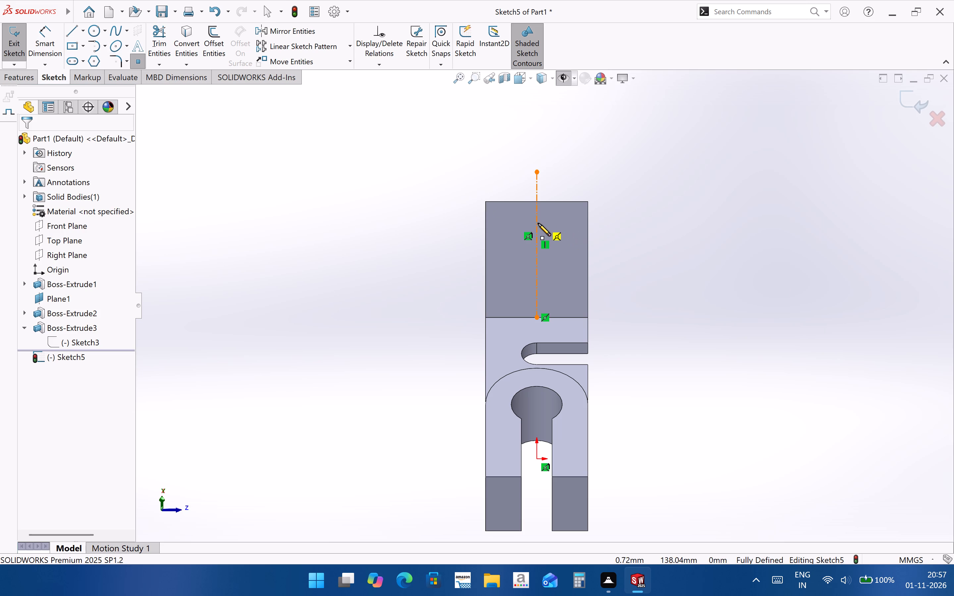
{"action": "left_click", "coordinate": [93, 24]}
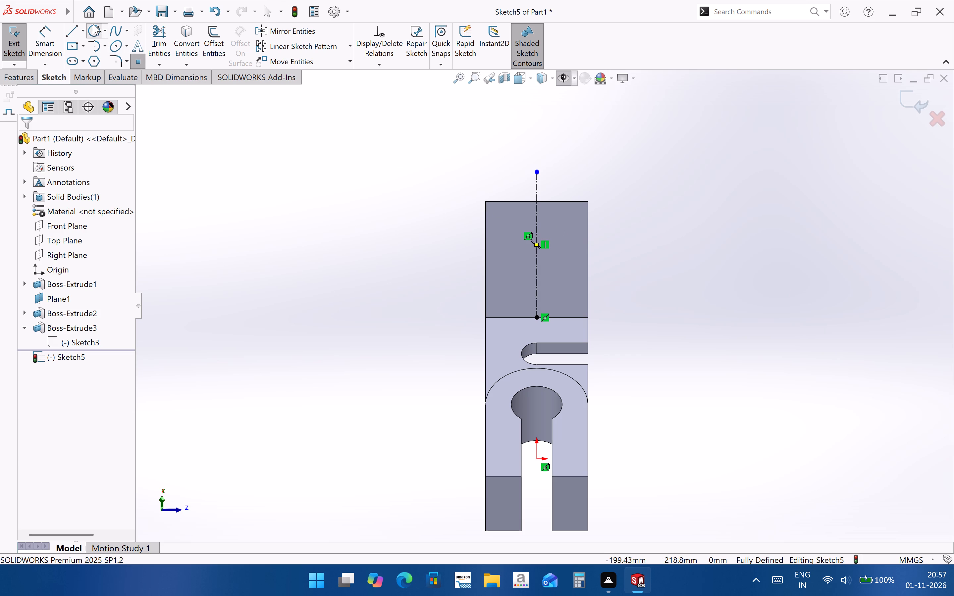
{"action": "left_click", "coordinate": [536, 228]}
{"action": "left_click", "coordinate": [553, 225]}
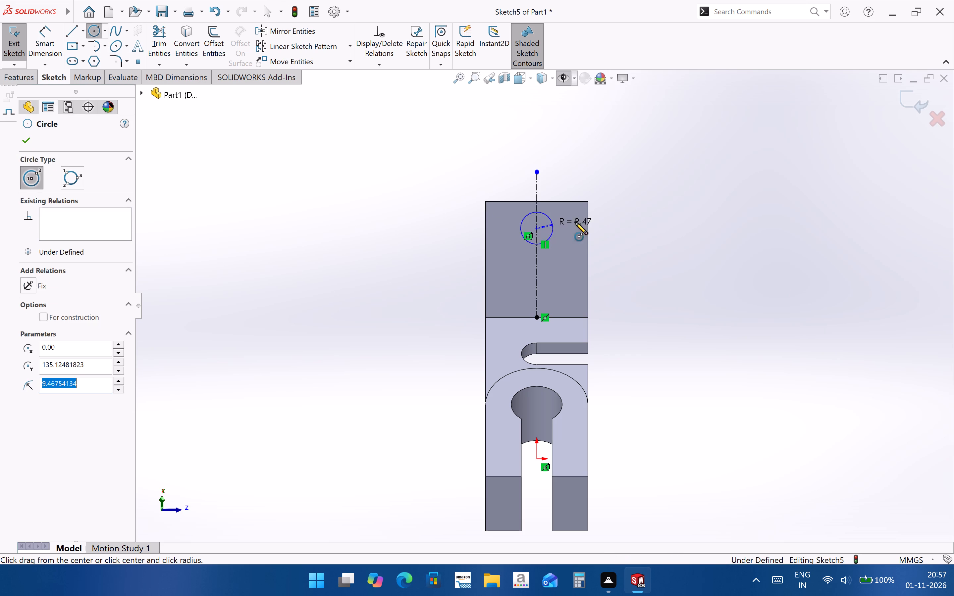
Dimension the circle's centre 15 mm from the outer end edge of the angled section.
{"action": "left_click", "coordinate": [49, 30]}
{"action": "scroll", "coordinate": [502, 209], "scroll_direction": "down", "scroll_amount": 2}
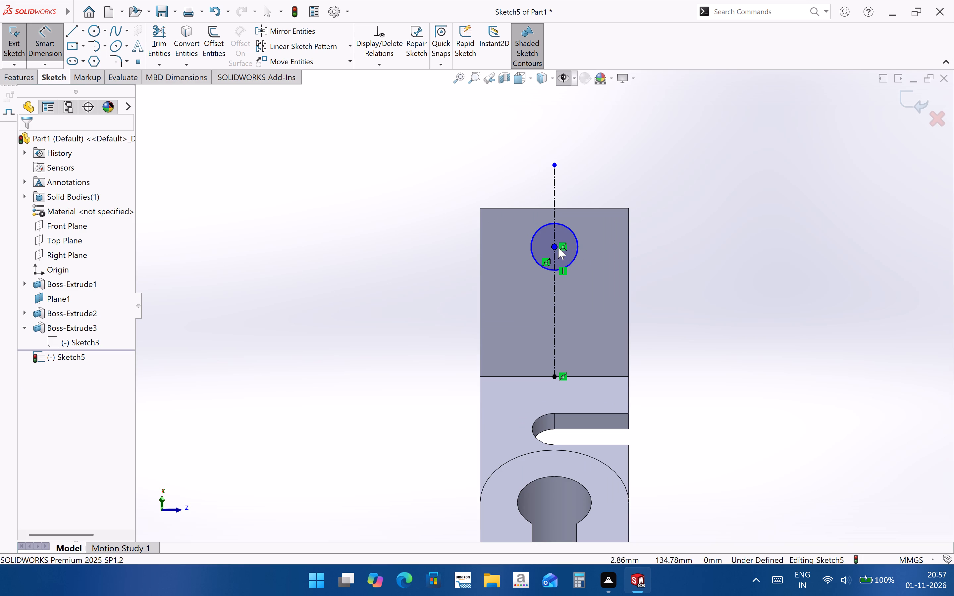
{"action": "left_click", "coordinate": [553, 248]}
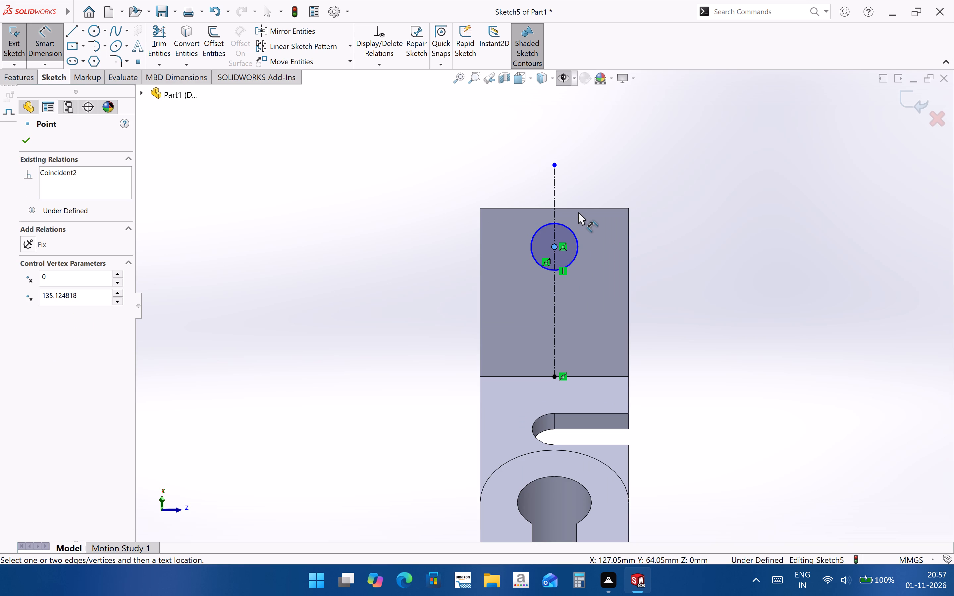
{"action": "left_click", "coordinate": [579, 209]}
{"action": "left_click", "coordinate": [611, 227]}
{"action": "type", "text": "15"}
{"action": "key", "text": "Return"}
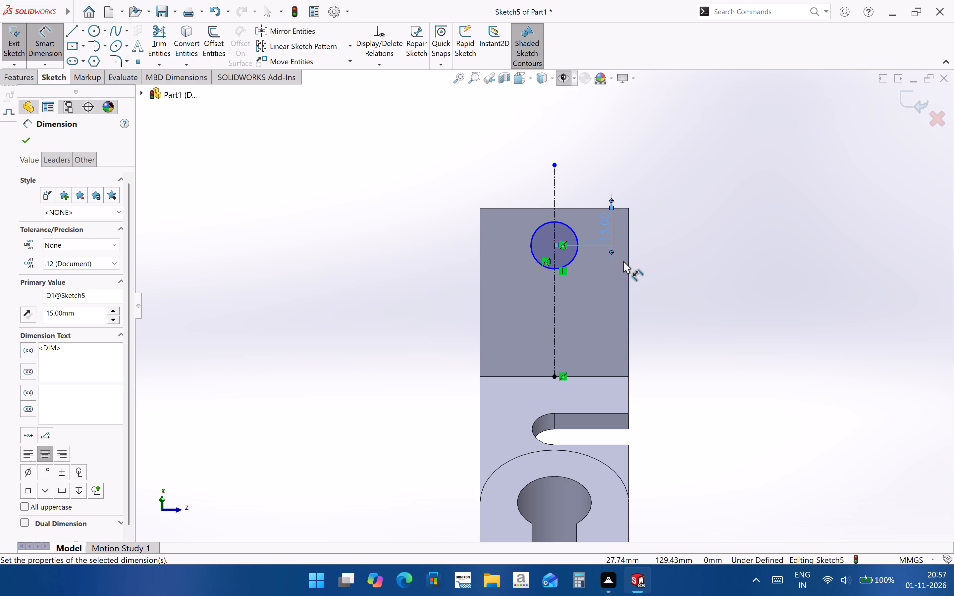
Dimension the circle's diameter as 15 mm.
{"action": "left_click", "coordinate": [571, 259]}
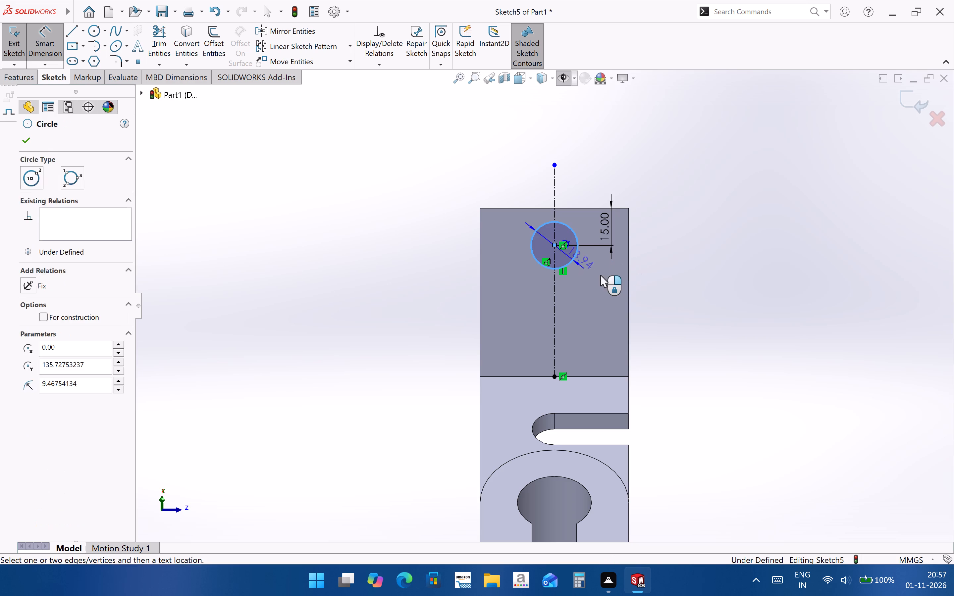
{"action": "left_click", "coordinate": [600, 275]}
{"action": "type", "text": "15"}
{"action": "key", "text": "Return"}
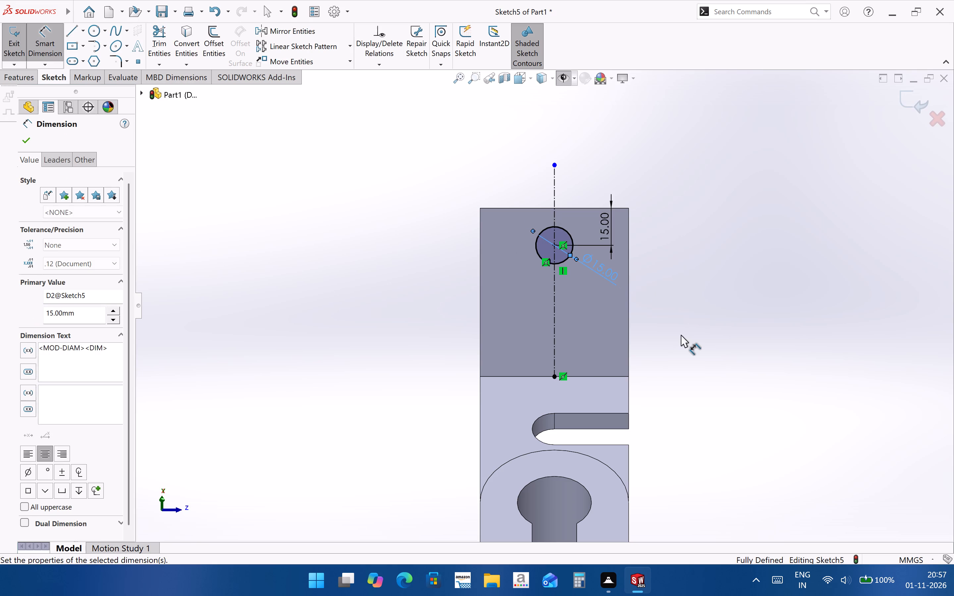
Change the circle's diameter to 30 mm.
{"action": "scroll", "coordinate": [608, 274], "scroll_direction": "down", "scroll_amount": 2}
{"action": "double_click", "coordinate": [595, 278]}
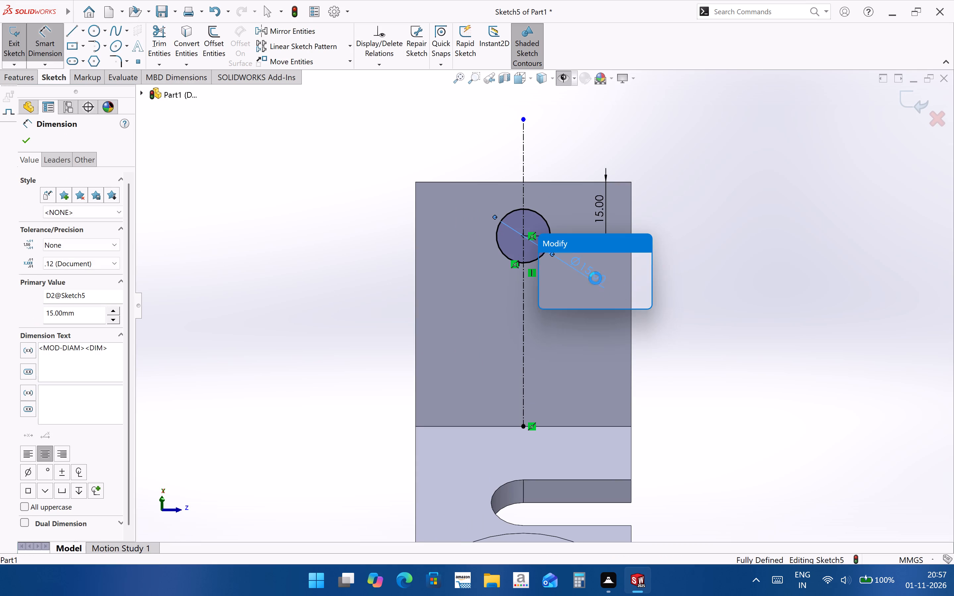
{"action": "type", "text": "30"}
{"action": "key", "text": "Return"}
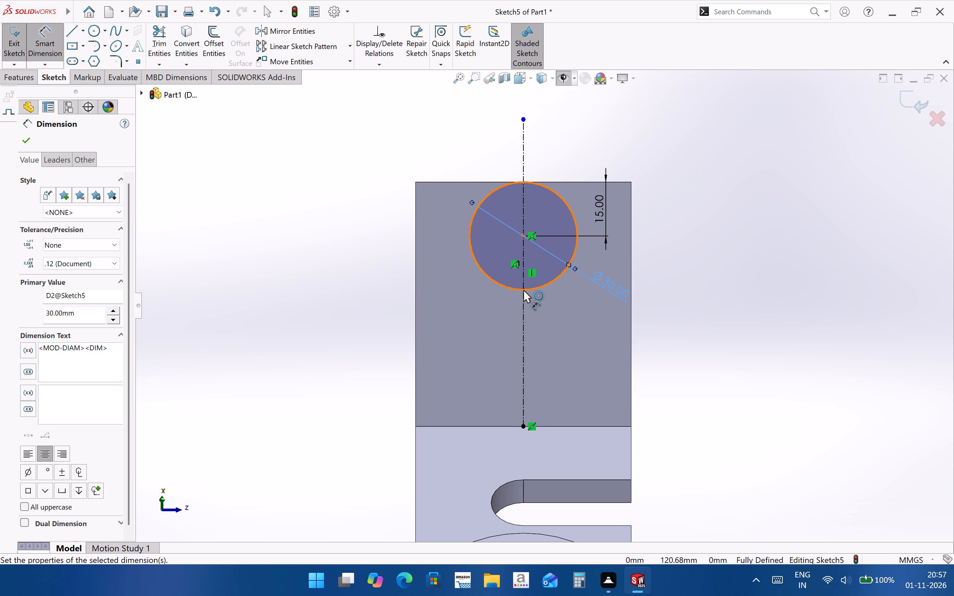
Place a sketch point at the circle's lower quadrant, where it crosses the centerline.
{"action": "left_click", "coordinate": [524, 426]}
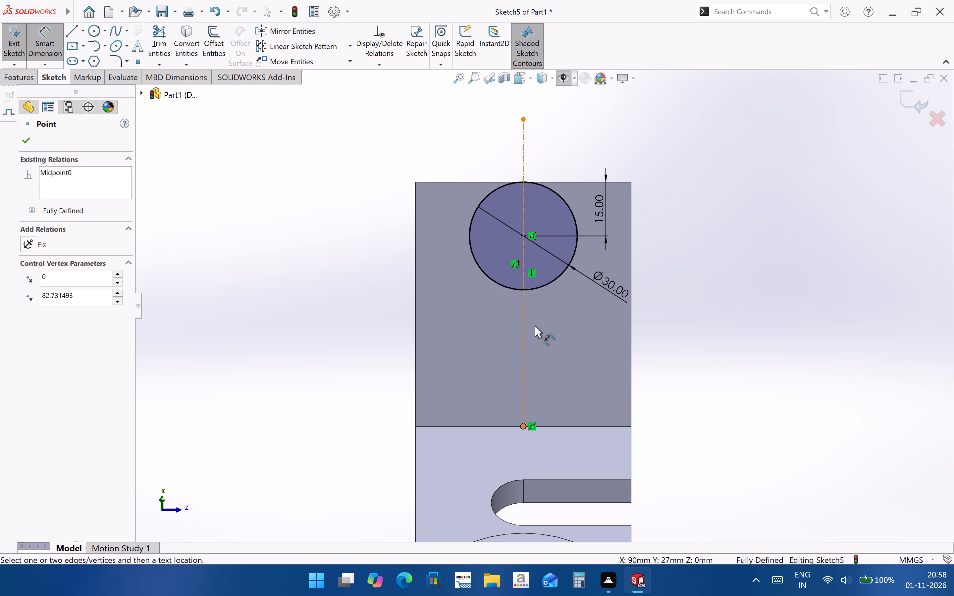
{"action": "left_click", "coordinate": [138, 62]}
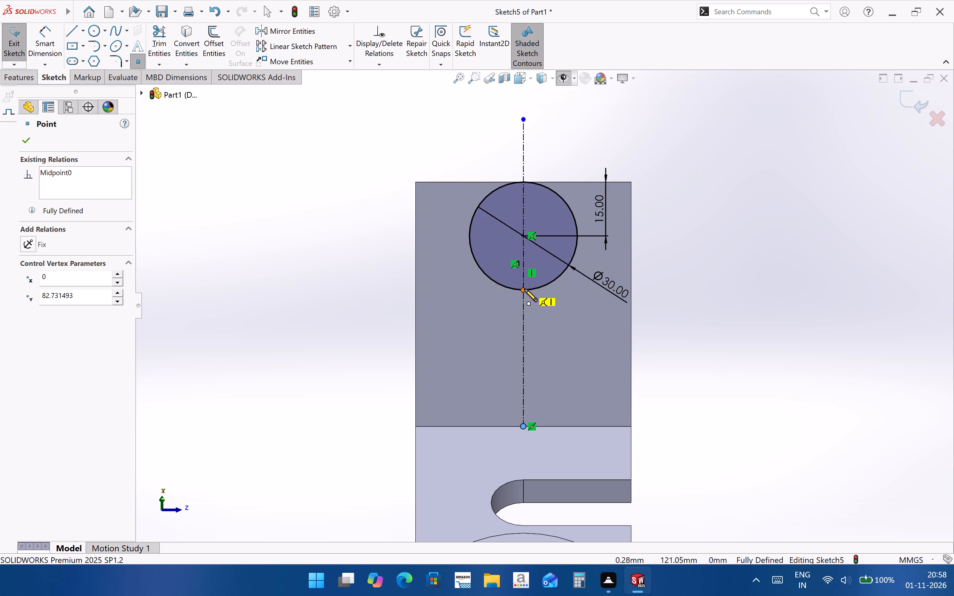
{"action": "left_click", "coordinate": [524, 289]}
Measure the distance from the centerline's start on the inner edge to the point at the circle's lower quadrant.
{"action": "left_click", "coordinate": [38, 42]}
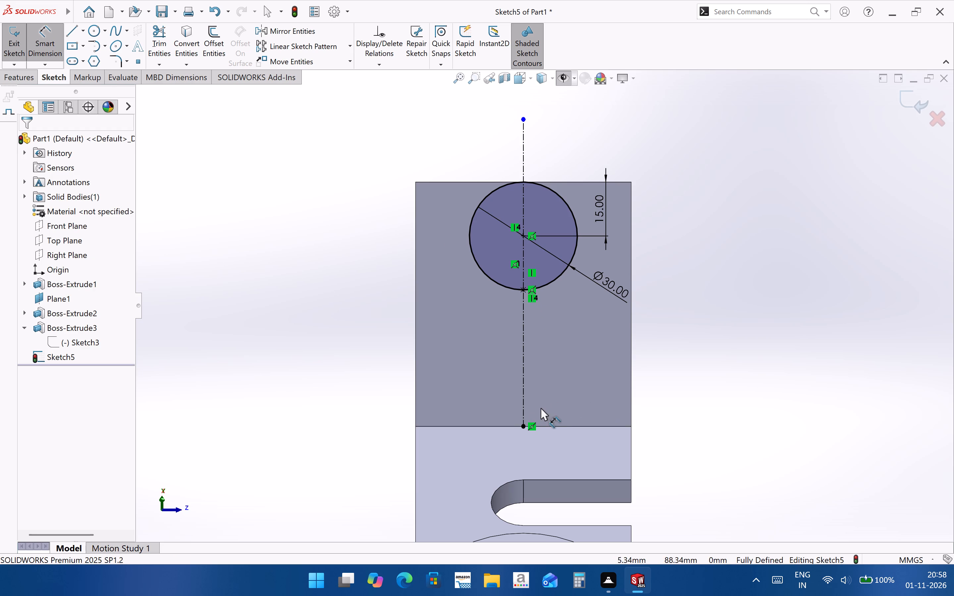
{"action": "left_click", "coordinate": [523, 425]}
{"action": "left_click", "coordinate": [526, 290]}
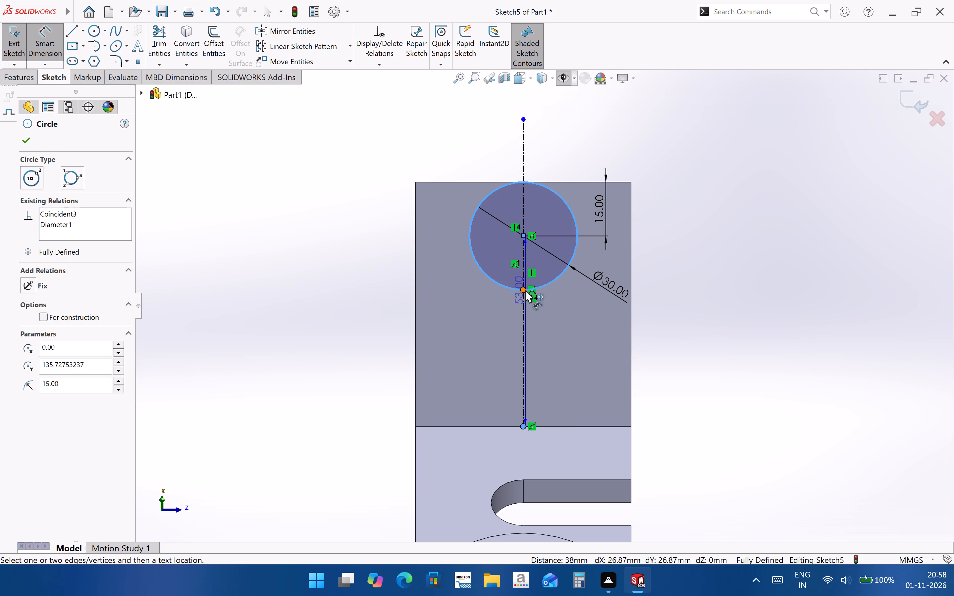
{"action": "key", "text": "Escape"}
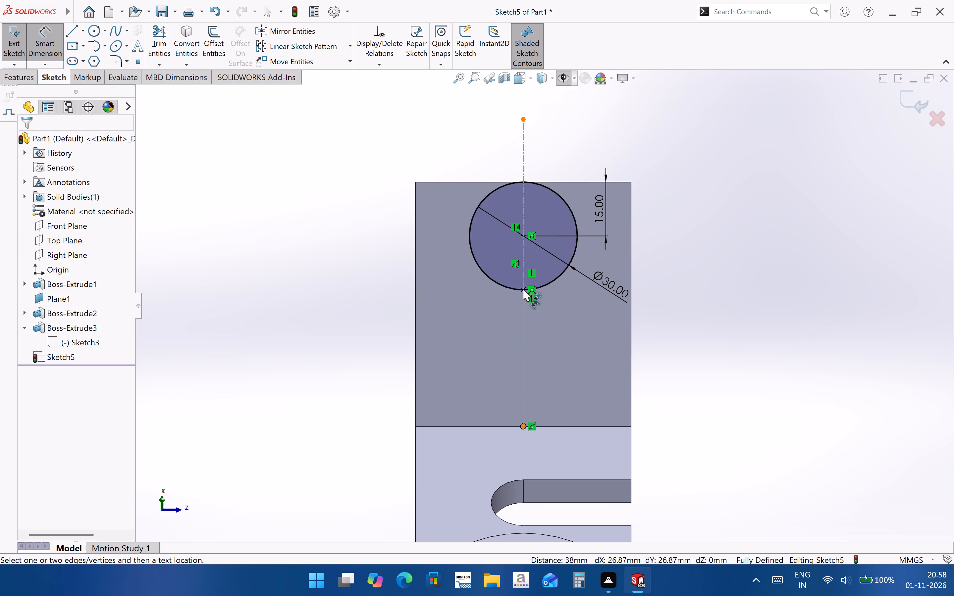
{"action": "left_click", "coordinate": [523, 289]}
{"action": "key", "text": "Escape"}
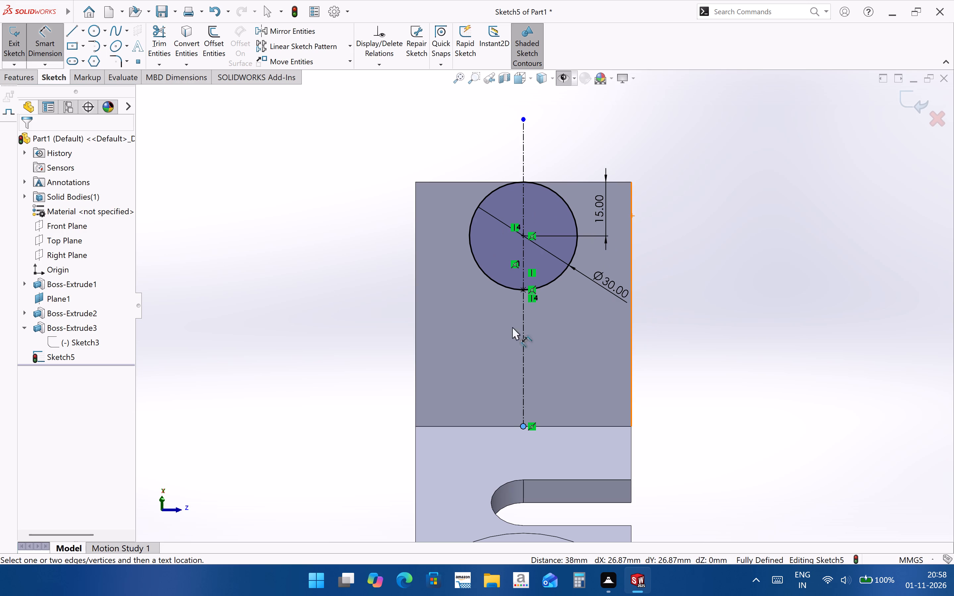
Draw an about 59 mm line tangent to the circle, ending at the inner edge's corner on the arm slot's closed side.
{"action": "left_click", "coordinate": [74, 33]}
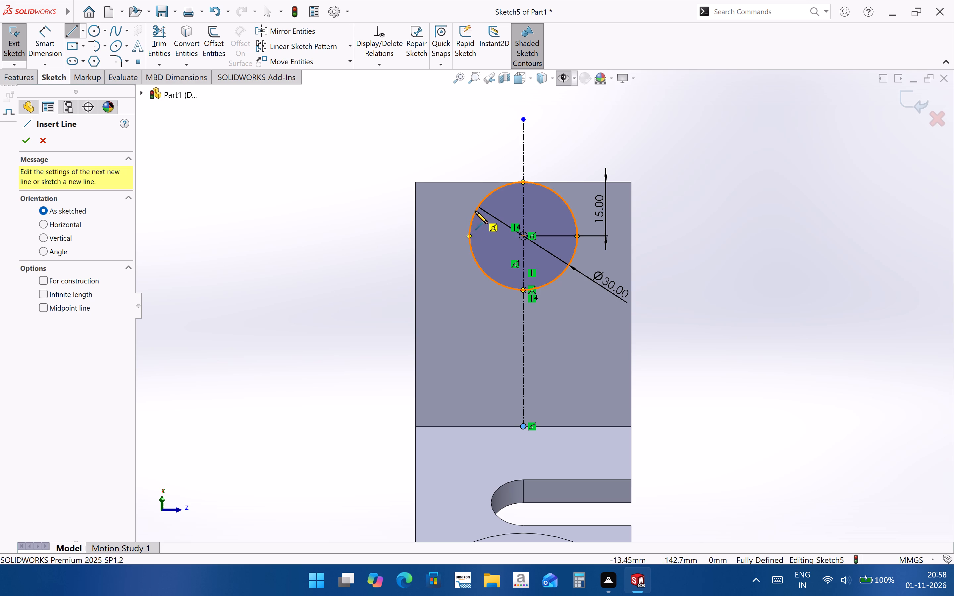
{"action": "left_click", "coordinate": [475, 211]}
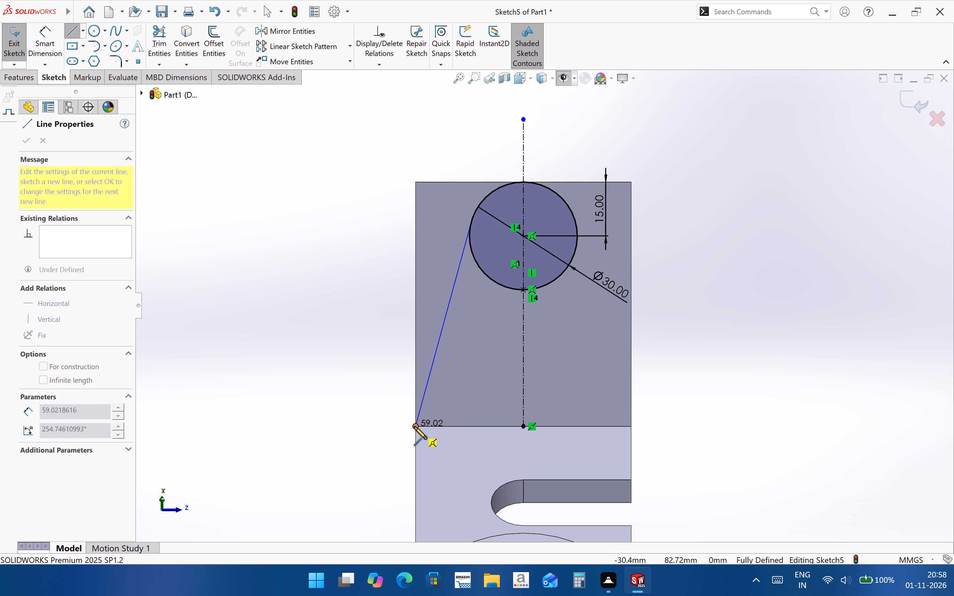
{"action": "left_click", "coordinate": [414, 426]}
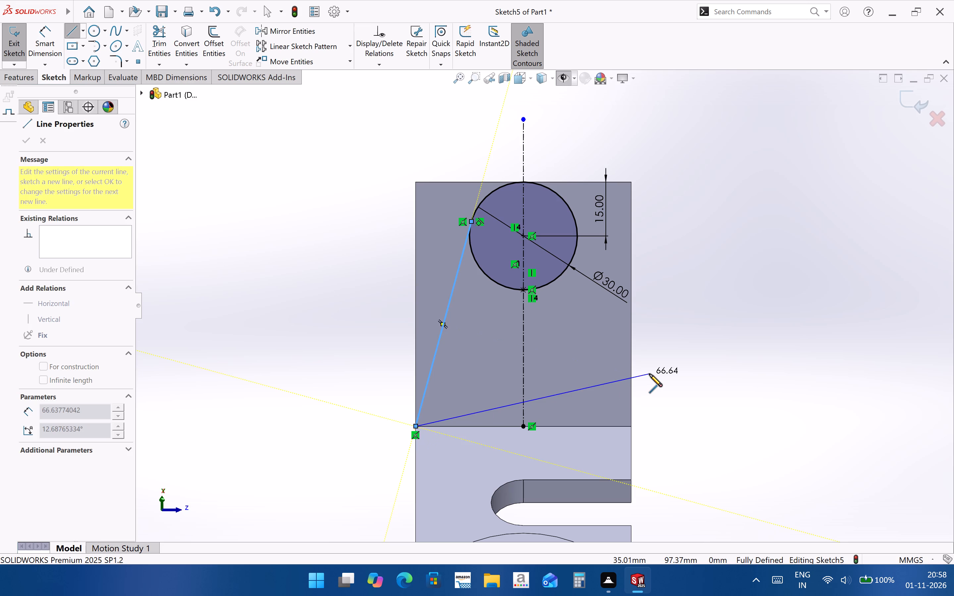
{"action": "key", "text": "Escape"}
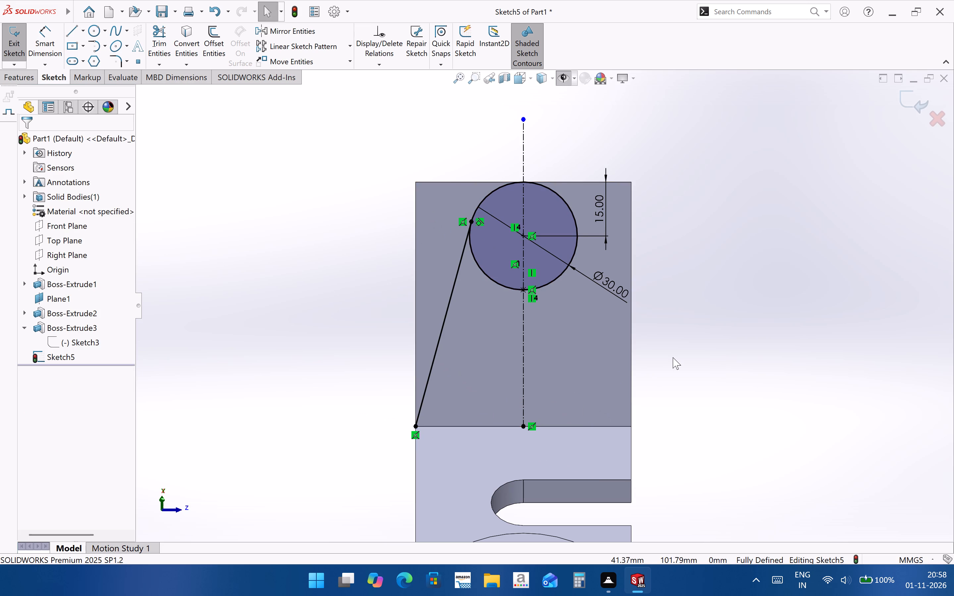
Mirror the slanted tangent line about the vertical centerline.
{"action": "left_click", "coordinate": [443, 323]}
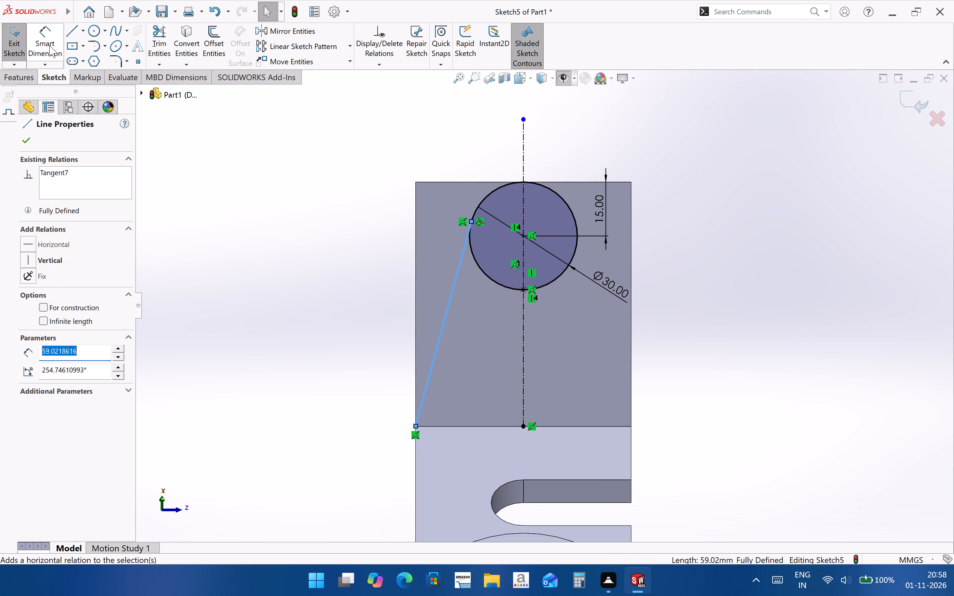
{"action": "left_click", "coordinate": [270, 28]}
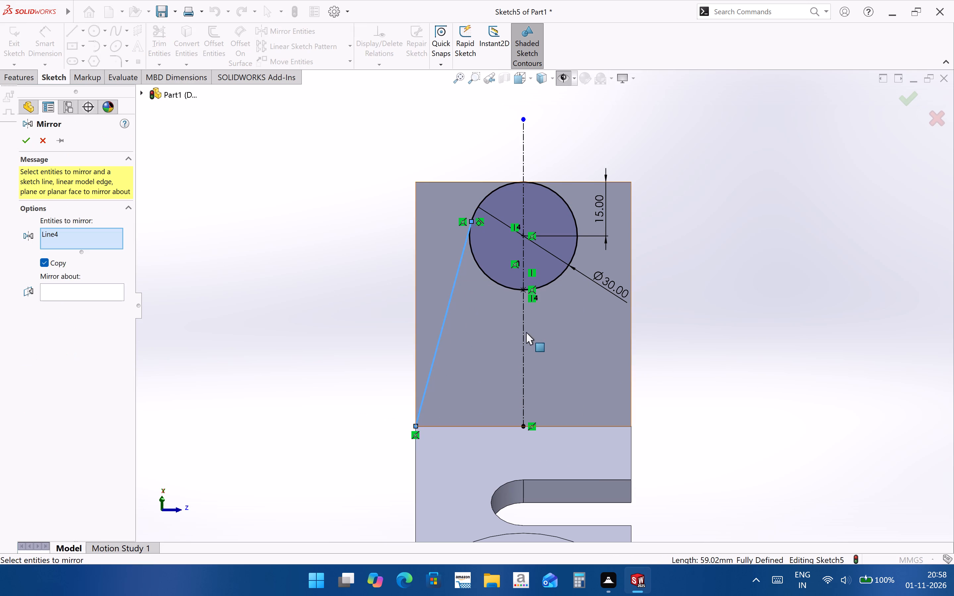
{"action": "left_click", "coordinate": [105, 287]}
{"action": "left_click", "coordinate": [522, 347]}
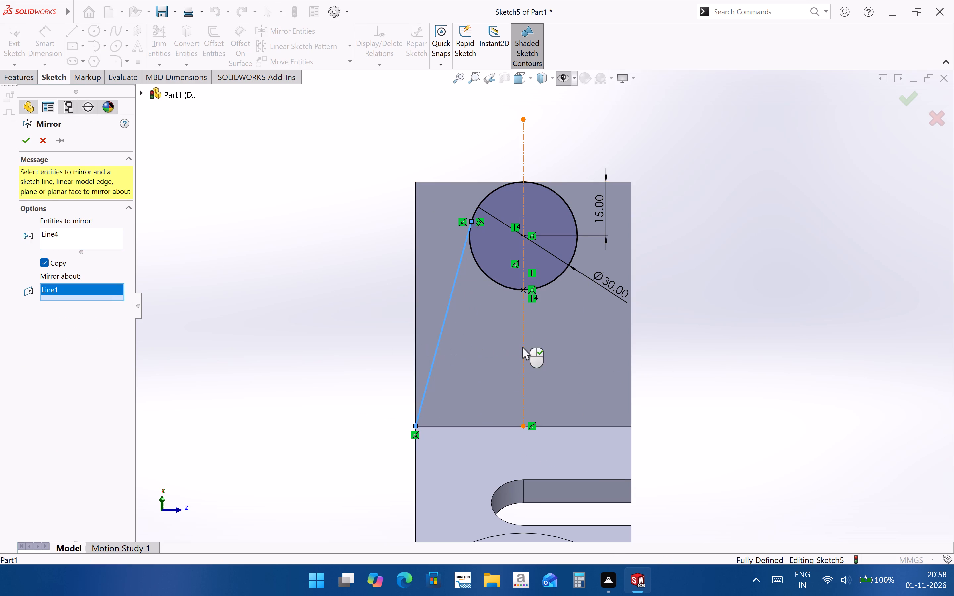
{"action": "left_click", "coordinate": [23, 134]}
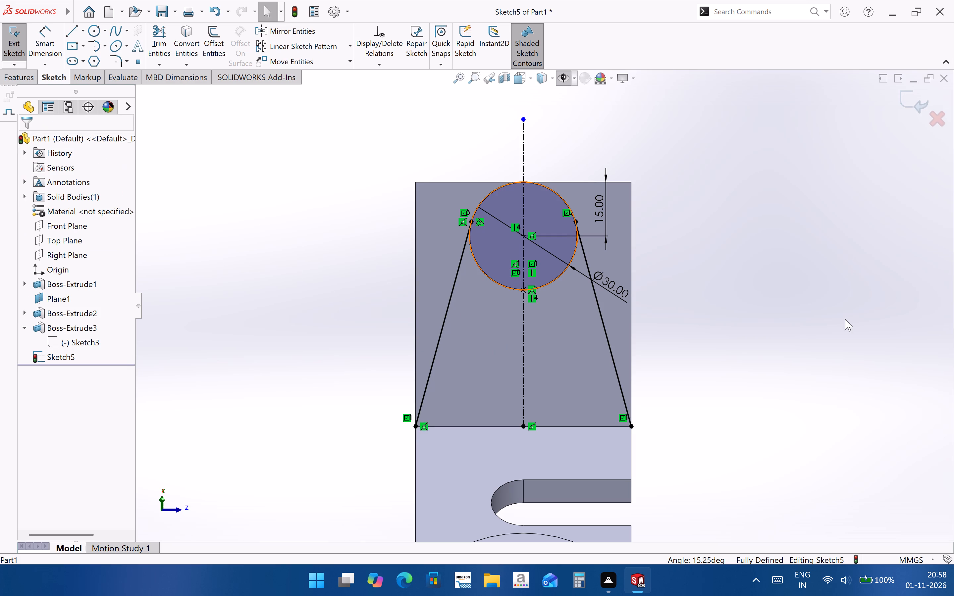
Trim away the lower part of the circle between the two tangent lines, leaving the outer arc.
{"action": "left_click", "coordinate": [161, 43]}
{"action": "left_click_drag", "start_coordinate": [491, 308], "coordinate": [504, 282]}
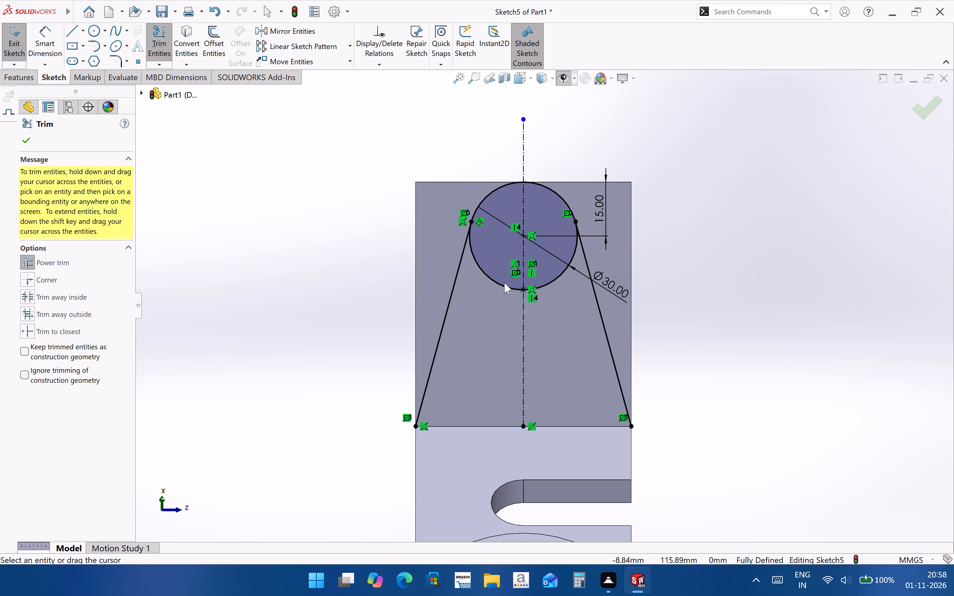
{"action": "left_click_drag", "start_coordinate": [504, 282], "coordinate": [508, 274]}
{"action": "left_click_drag", "start_coordinate": [575, 308], "coordinate": [562, 275]}
{"action": "left_click_drag", "start_coordinate": [591, 314], "coordinate": [563, 261]}
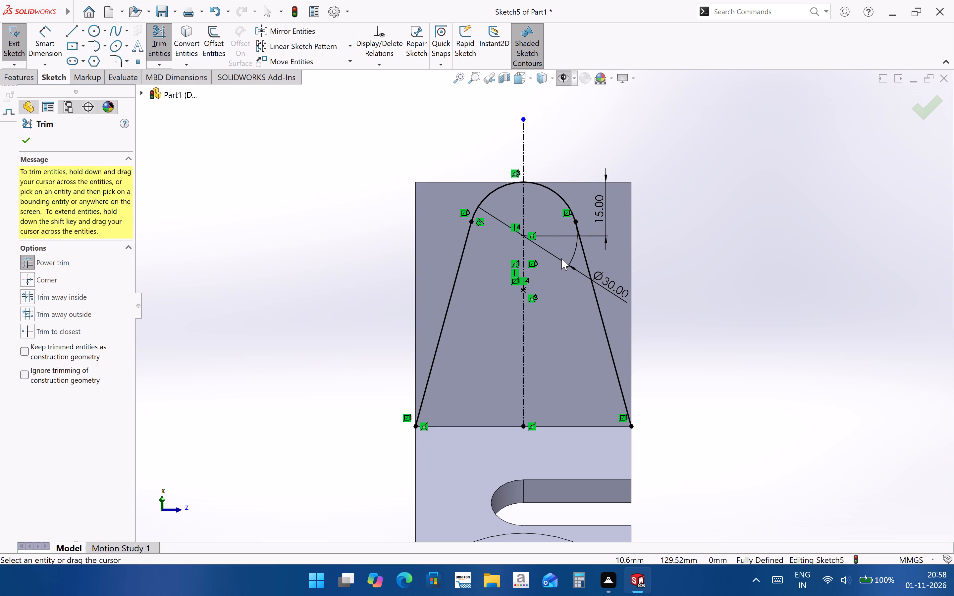
{"action": "left_click_drag", "start_coordinate": [562, 239], "coordinate": [575, 250]}
Close the tapered profile with a 60 mm horizontal line along the inner edge between the slanted lines' ends.
{"action": "left_click", "coordinate": [77, 37]}
{"action": "left_click", "coordinate": [416, 427]}
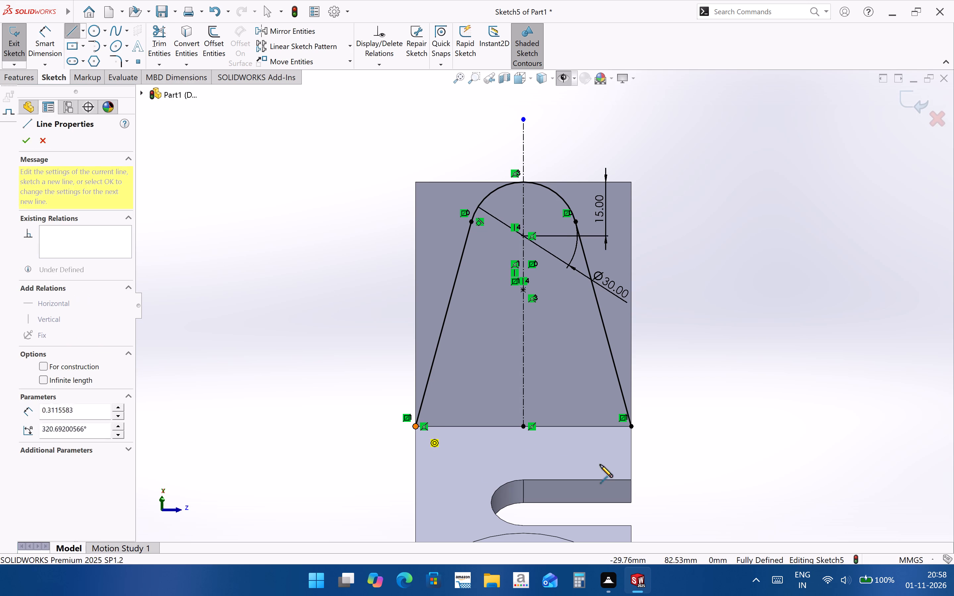
{"action": "left_click", "coordinate": [631, 427]}
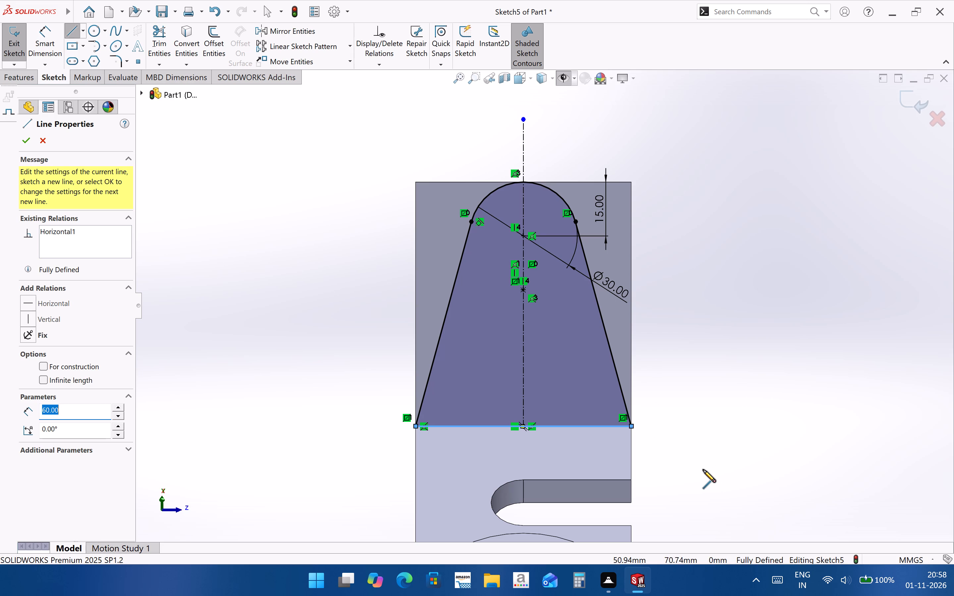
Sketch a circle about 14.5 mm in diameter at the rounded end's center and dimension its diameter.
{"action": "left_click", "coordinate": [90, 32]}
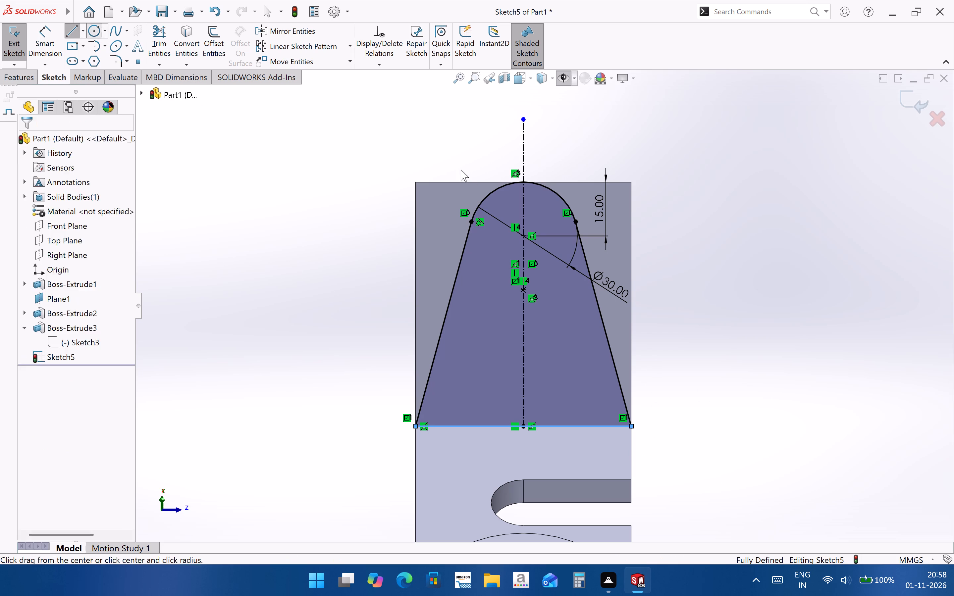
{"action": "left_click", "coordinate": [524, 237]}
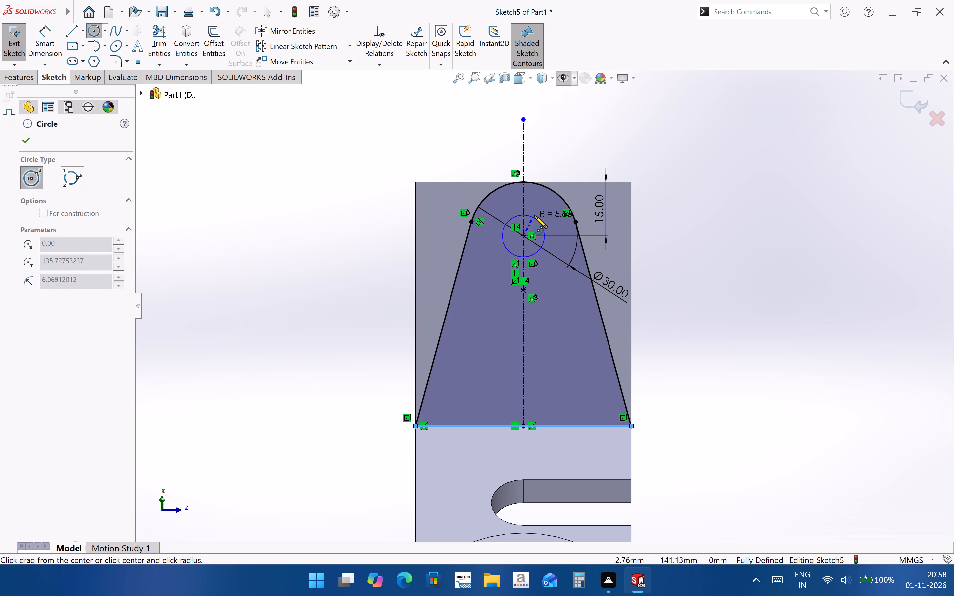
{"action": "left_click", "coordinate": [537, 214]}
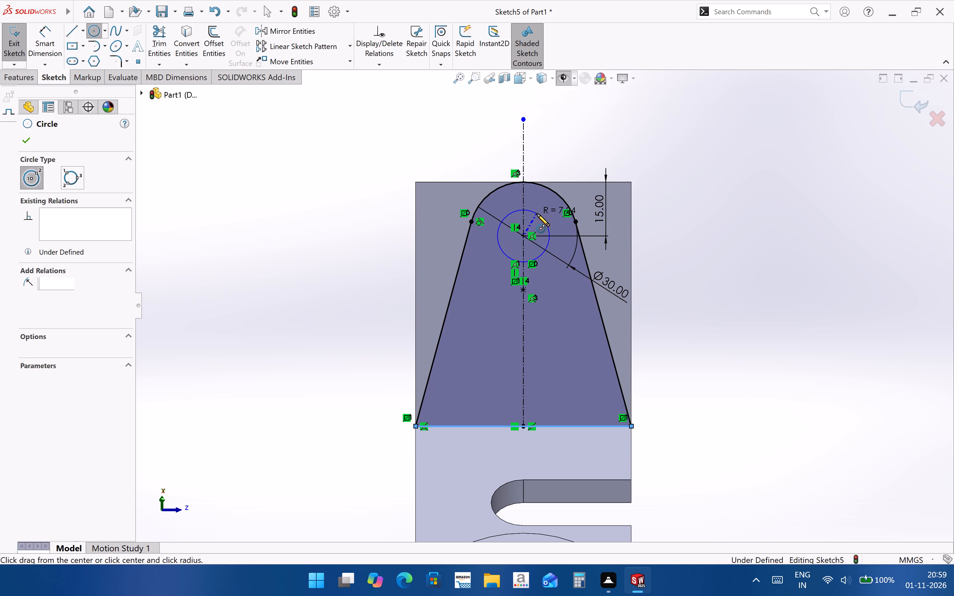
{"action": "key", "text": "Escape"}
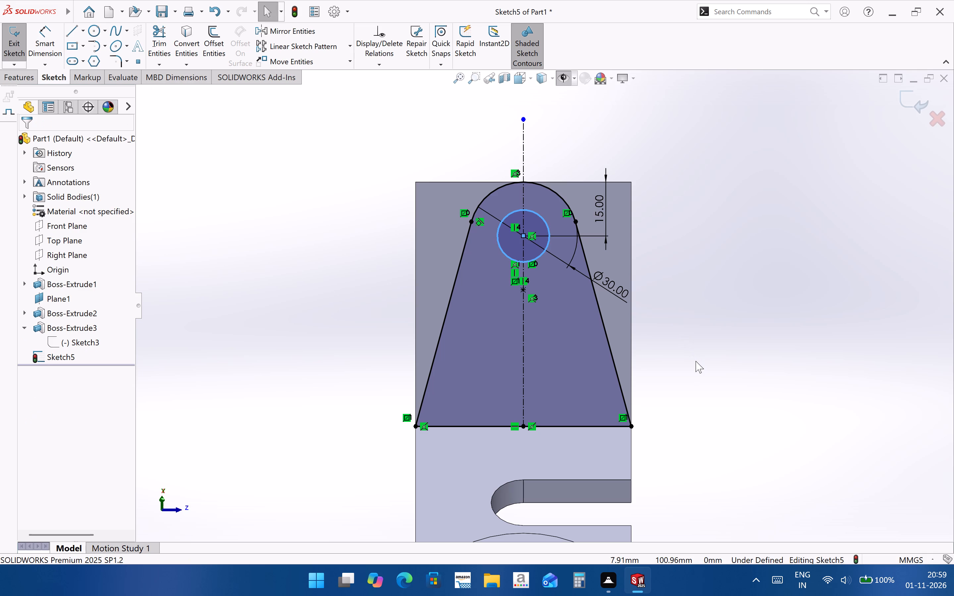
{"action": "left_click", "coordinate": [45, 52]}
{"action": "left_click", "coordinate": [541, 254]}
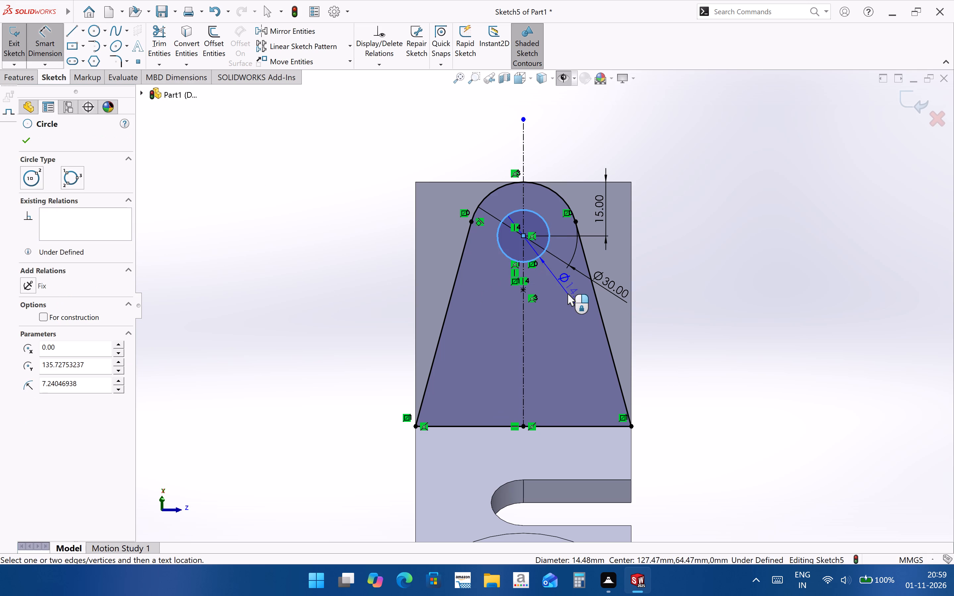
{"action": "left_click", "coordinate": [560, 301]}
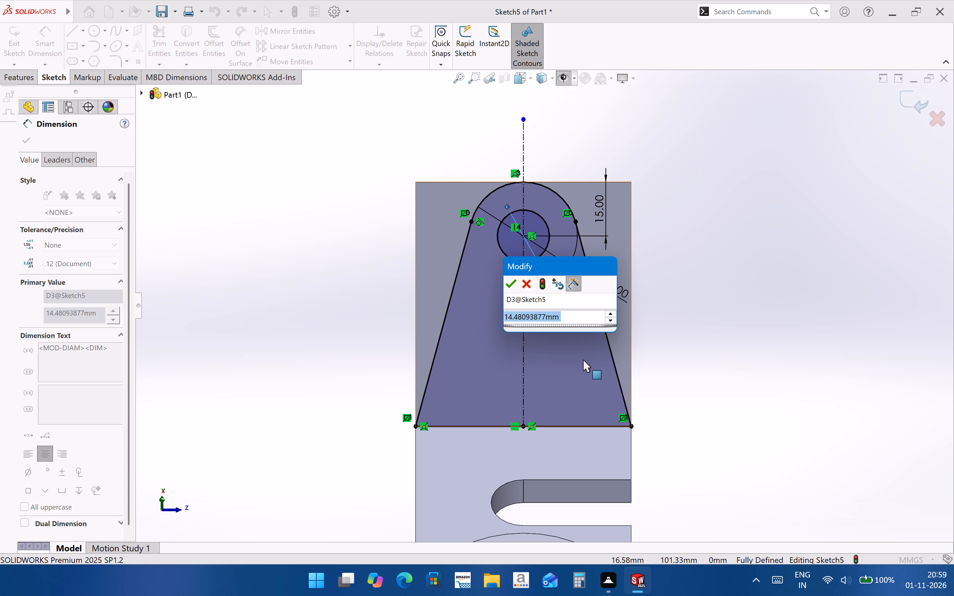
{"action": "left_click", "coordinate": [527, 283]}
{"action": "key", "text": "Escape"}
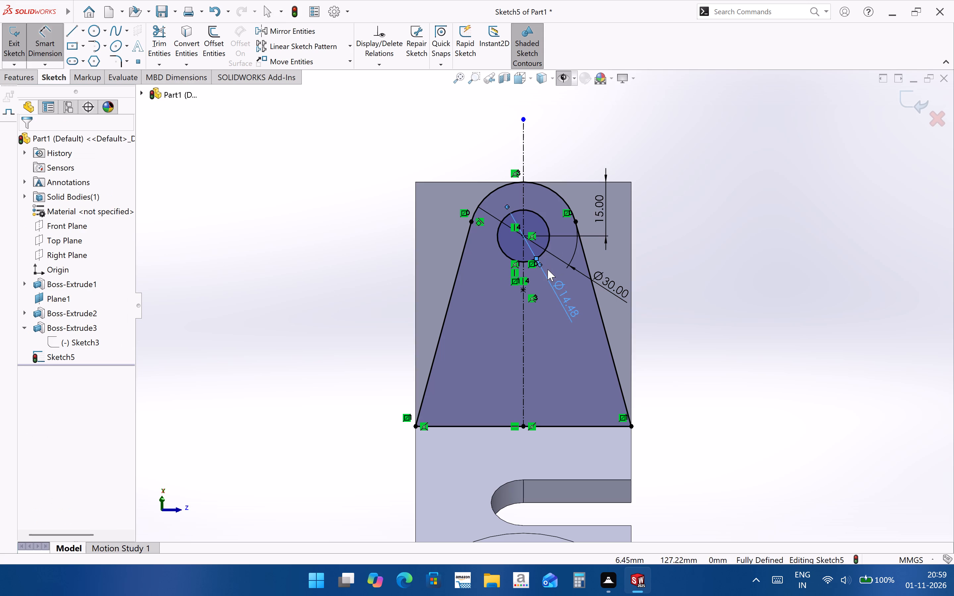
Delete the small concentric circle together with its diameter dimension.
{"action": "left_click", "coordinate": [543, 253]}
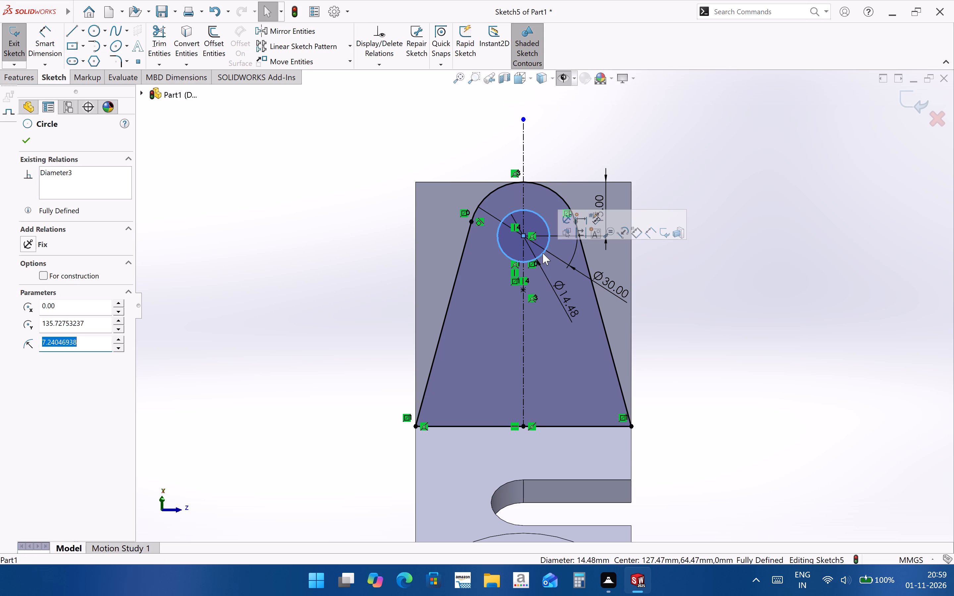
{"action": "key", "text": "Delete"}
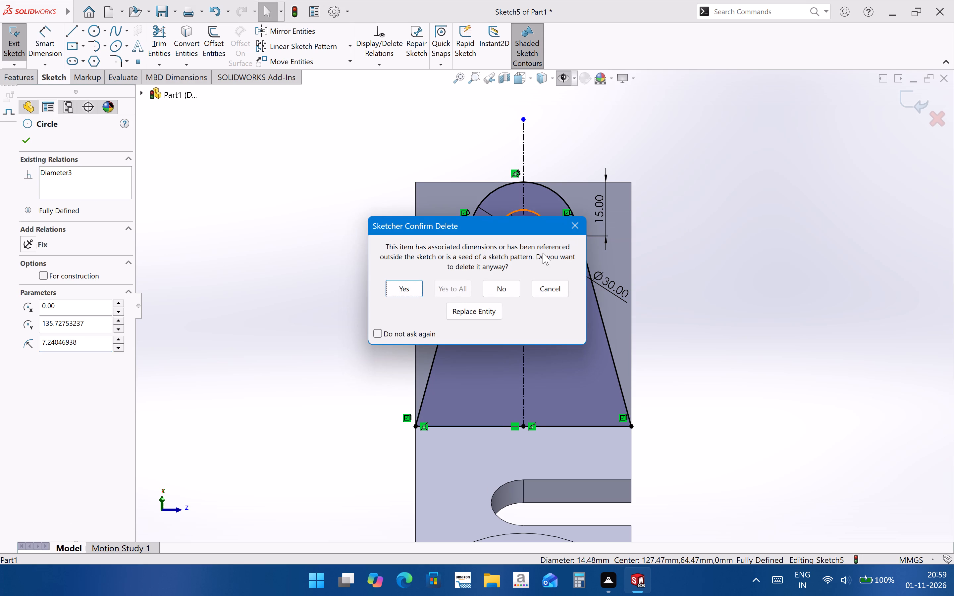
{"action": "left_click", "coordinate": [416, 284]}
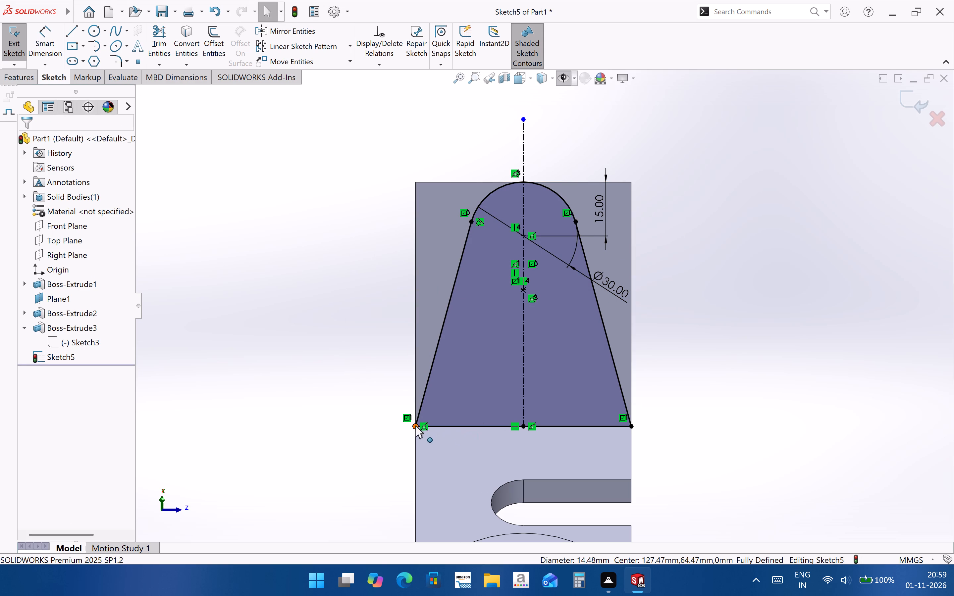
Sketch a corner rectangle about 70 by 73 mm enclosing the tapered profile, with its lower side along the inner edge.
{"action": "left_click", "coordinate": [103, 47]}
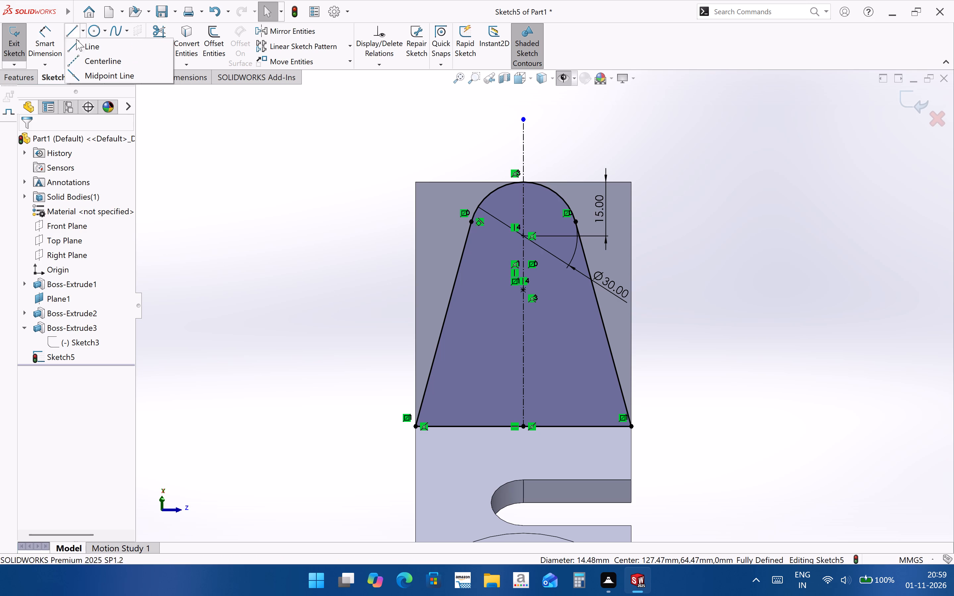
{"action": "left_click", "coordinate": [85, 25]}
{"action": "left_click", "coordinate": [86, 43]}
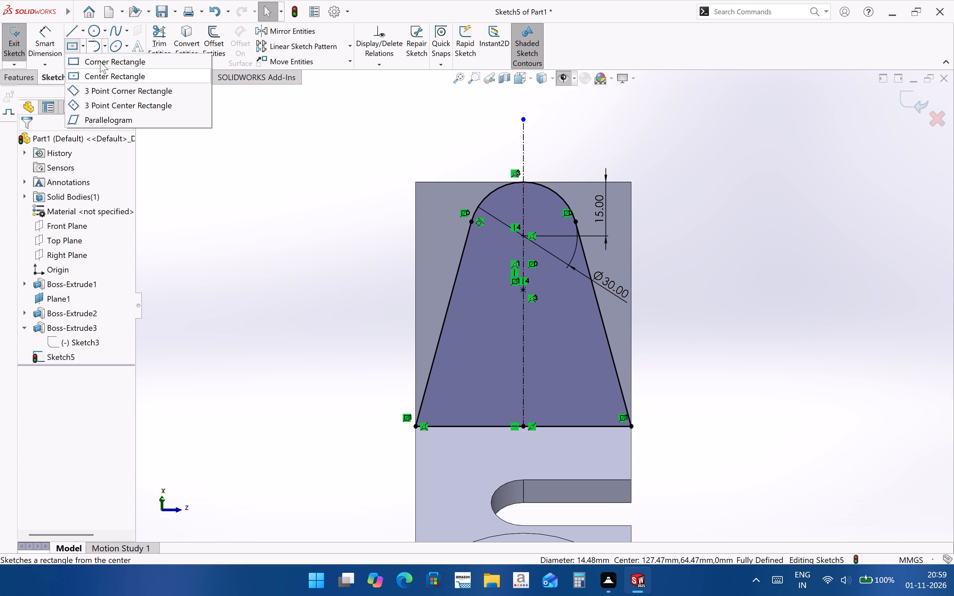
{"action": "left_click", "coordinate": [100, 60]}
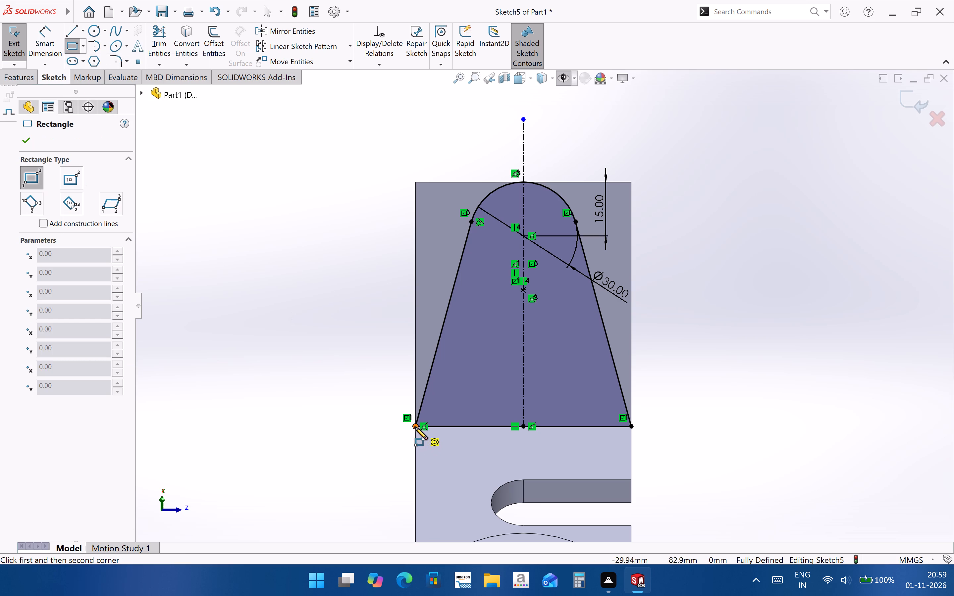
{"action": "left_click", "coordinate": [402, 428]}
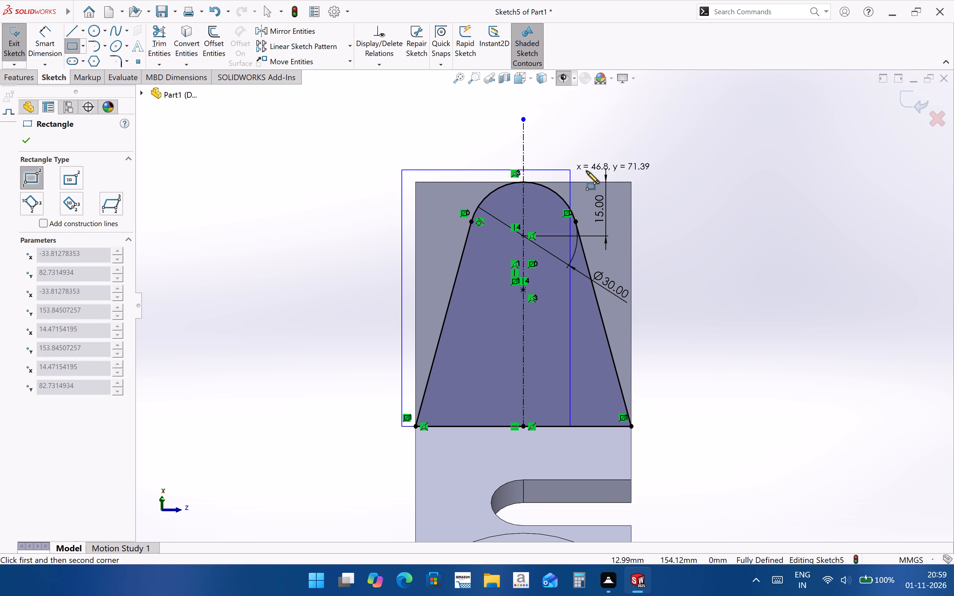
{"action": "left_click", "coordinate": [653, 166]}
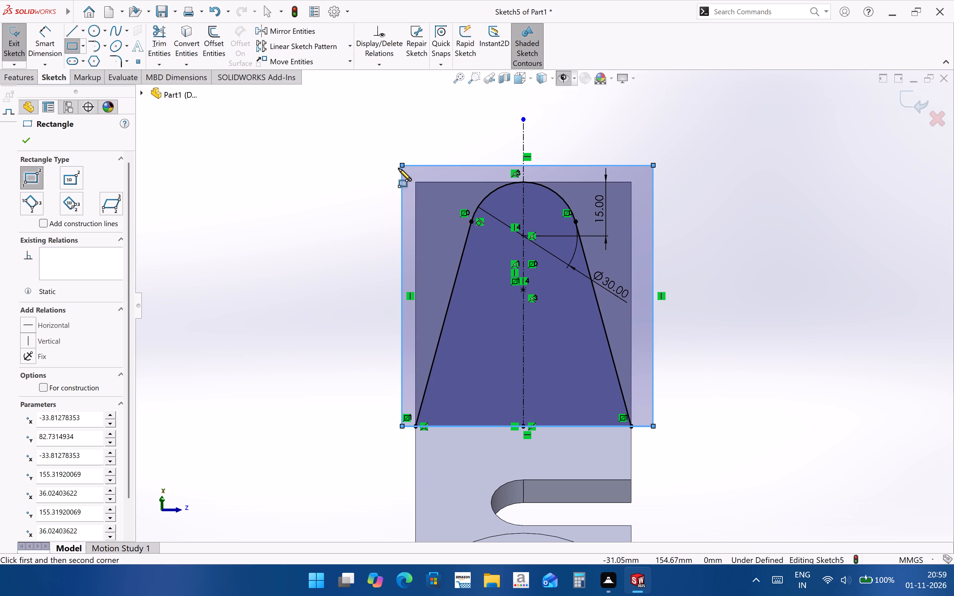
{"action": "key", "text": "Escape"}
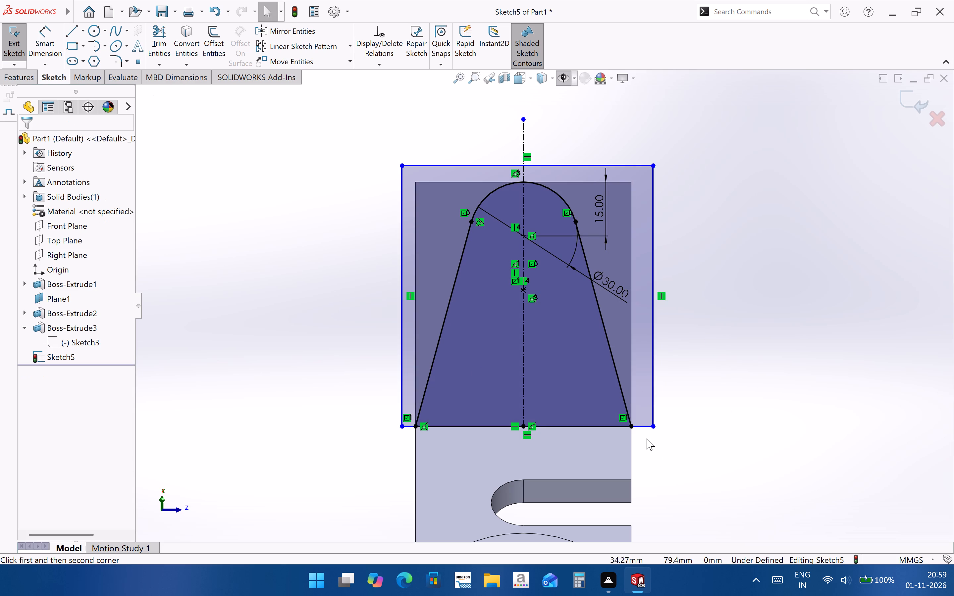
Delete the tapered profile's 60 mm base line and the rectangle's overlapping lower side.
{"action": "left_click", "coordinate": [577, 427]}
{"action": "key", "text": "Delete"}
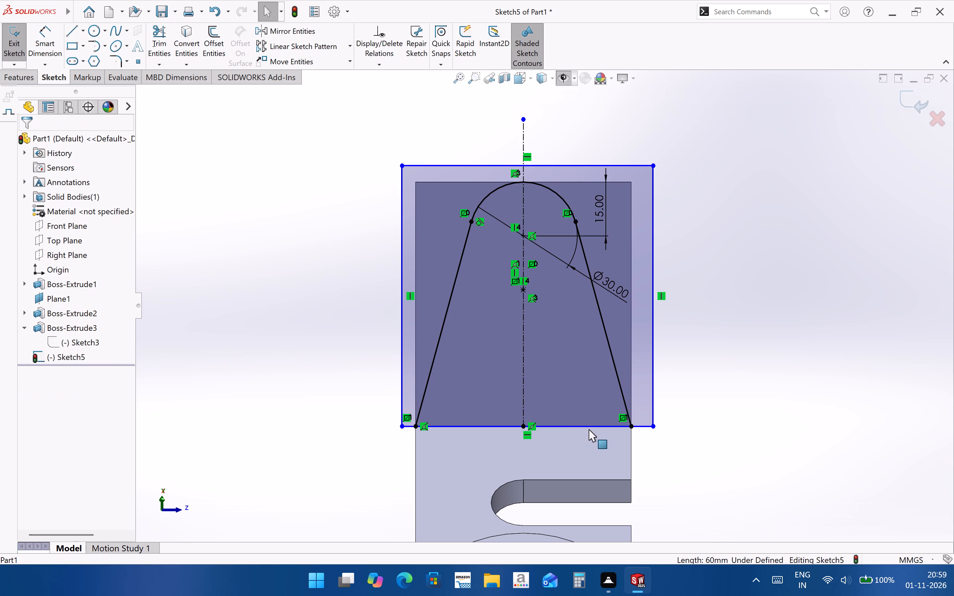
{"action": "left_click", "coordinate": [589, 427]}
{"action": "key", "text": "Delete"}
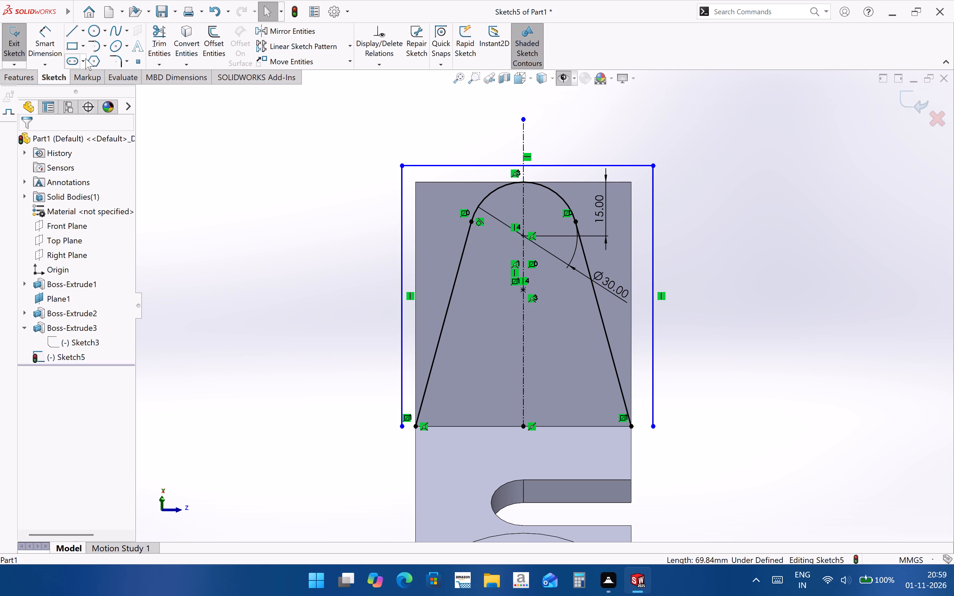
Close the rectangle with a horizontal line about 70 mm long between its two open lower ends.
{"action": "left_click", "coordinate": [72, 34]}
{"action": "left_click", "coordinate": [402, 427]}
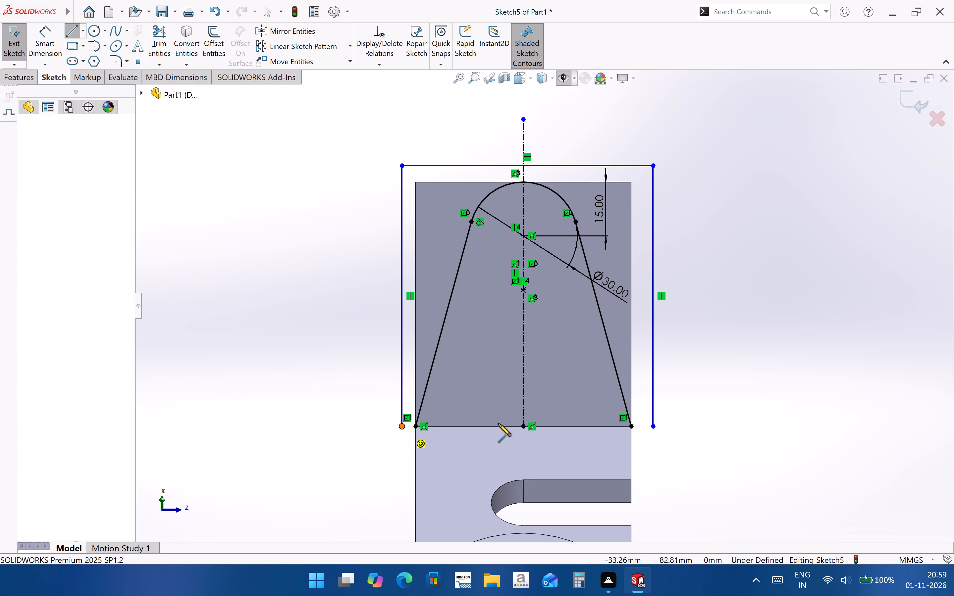
{"action": "left_click", "coordinate": [653, 426]}
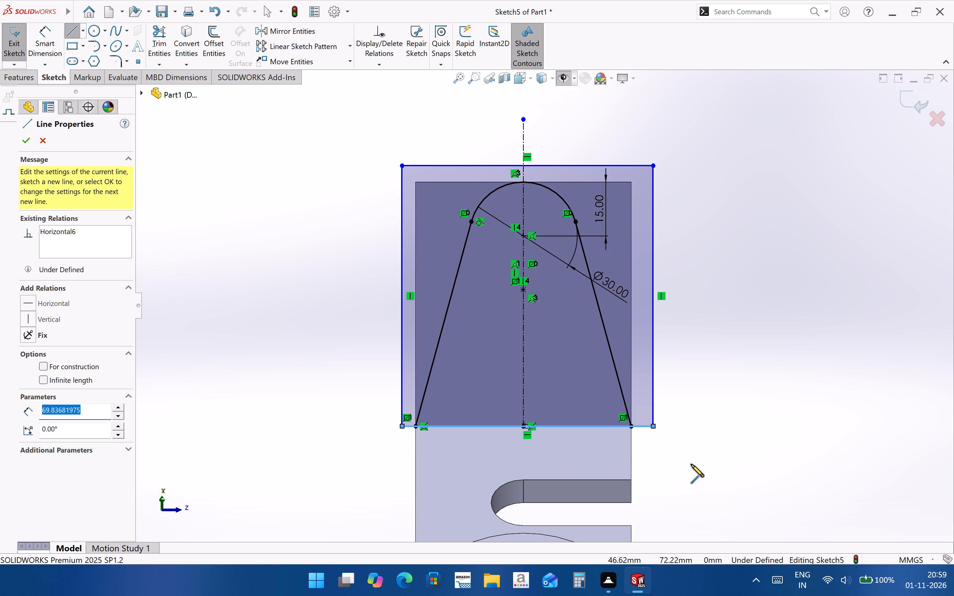
{"action": "left_click", "coordinate": [696, 464]}
{"action": "key", "text": "Escape"}
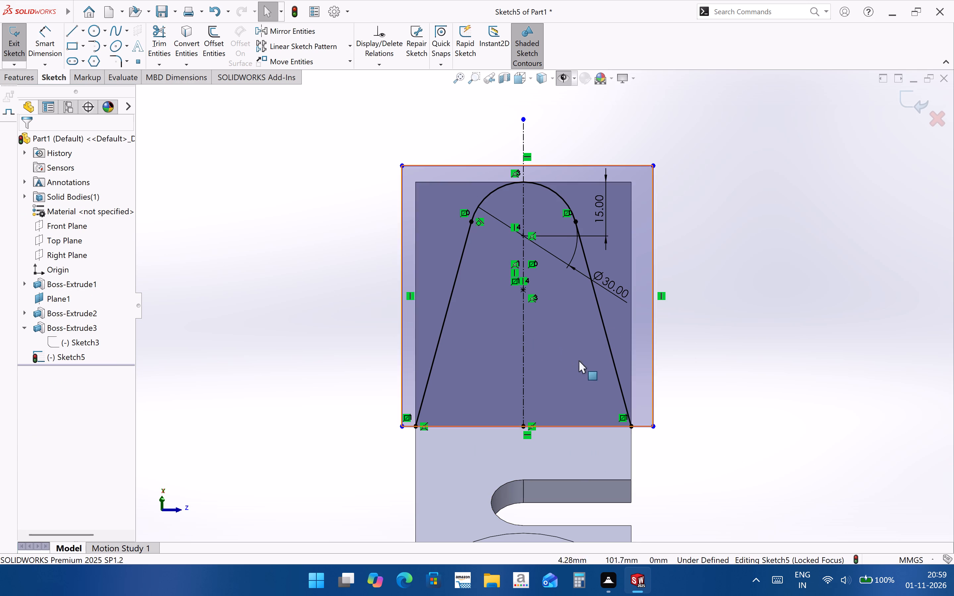
Start an extruded cut, choosing the area between the rectangle and the tapered profile as the contour to remove.
{"action": "middle_click_drag", "start_coordinate": [531, 266], "coordinate": [588, 299]}
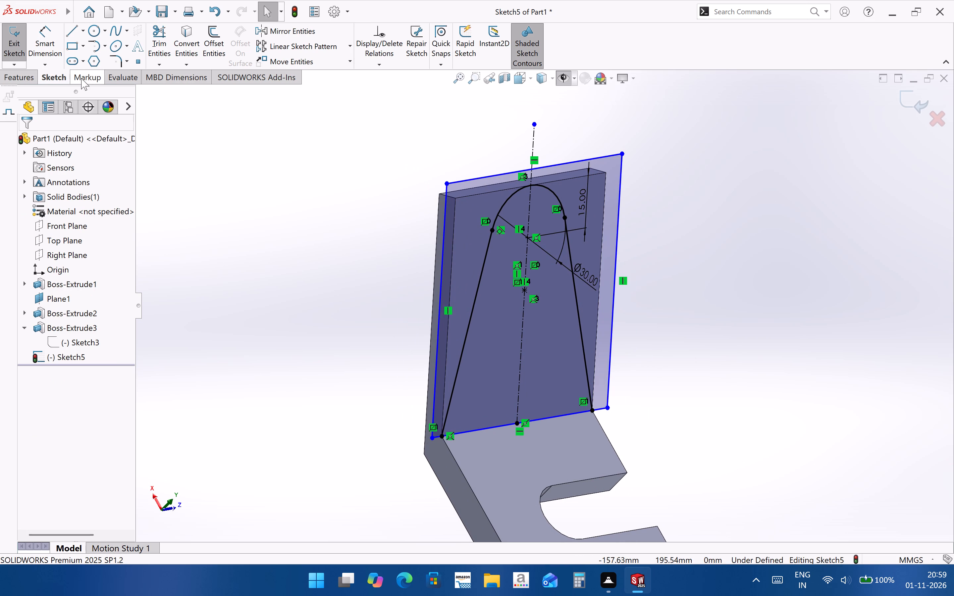
{"action": "left_click", "coordinate": [17, 83]}
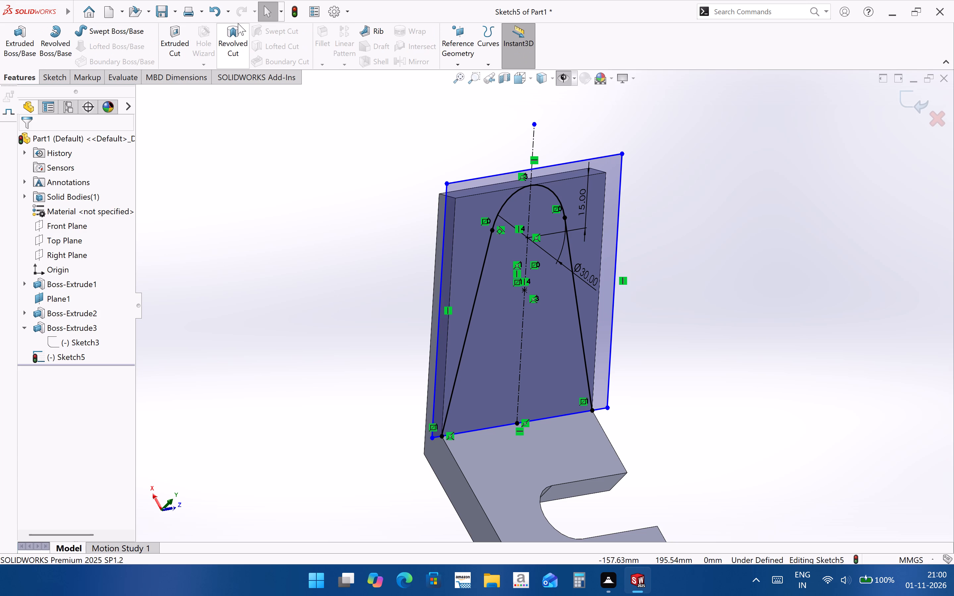
{"action": "left_click", "coordinate": [185, 35]}
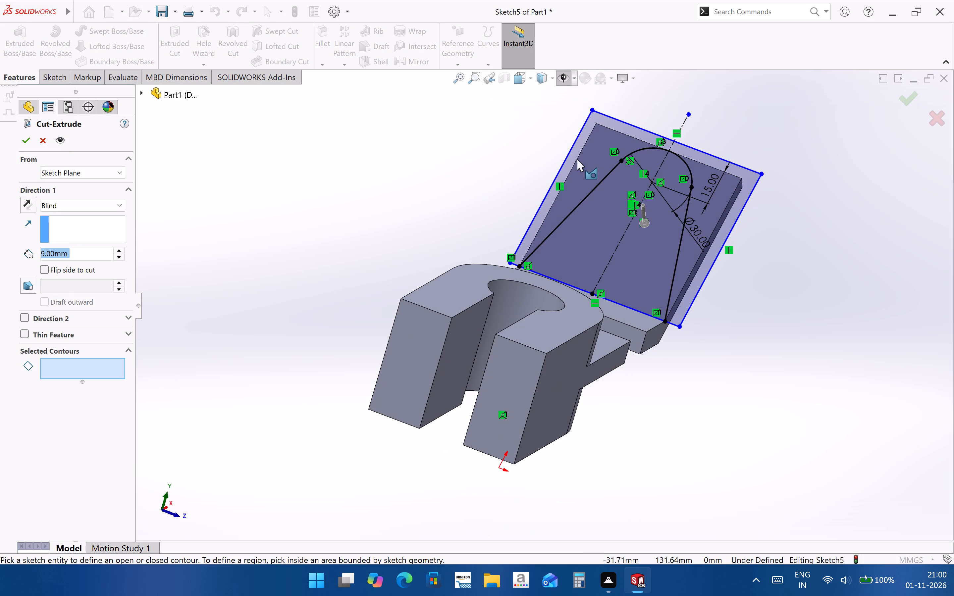
{"action": "left_click", "coordinate": [592, 148]}
{"action": "scroll", "coordinate": [550, 277], "scroll_direction": "down", "scroll_amount": 3}
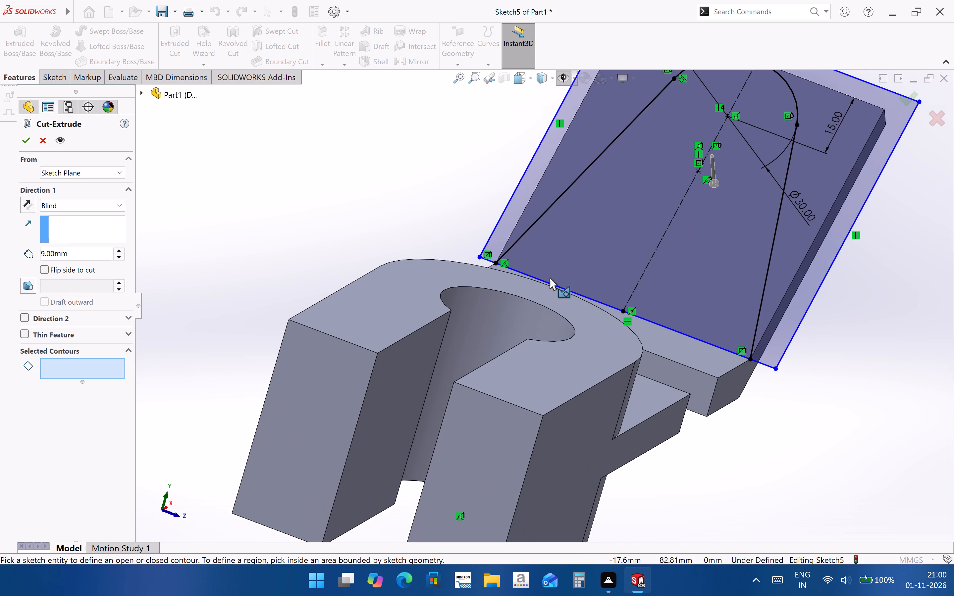
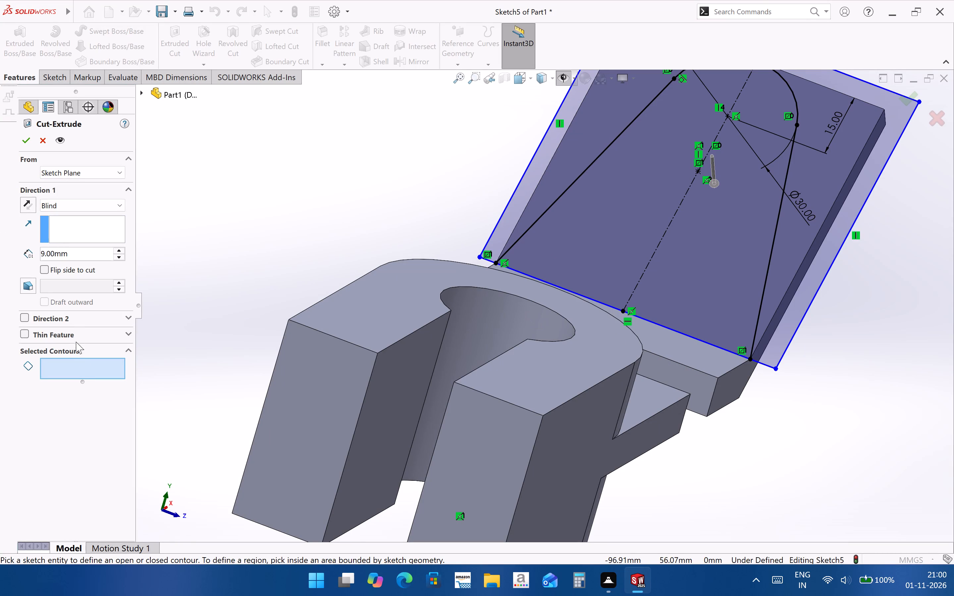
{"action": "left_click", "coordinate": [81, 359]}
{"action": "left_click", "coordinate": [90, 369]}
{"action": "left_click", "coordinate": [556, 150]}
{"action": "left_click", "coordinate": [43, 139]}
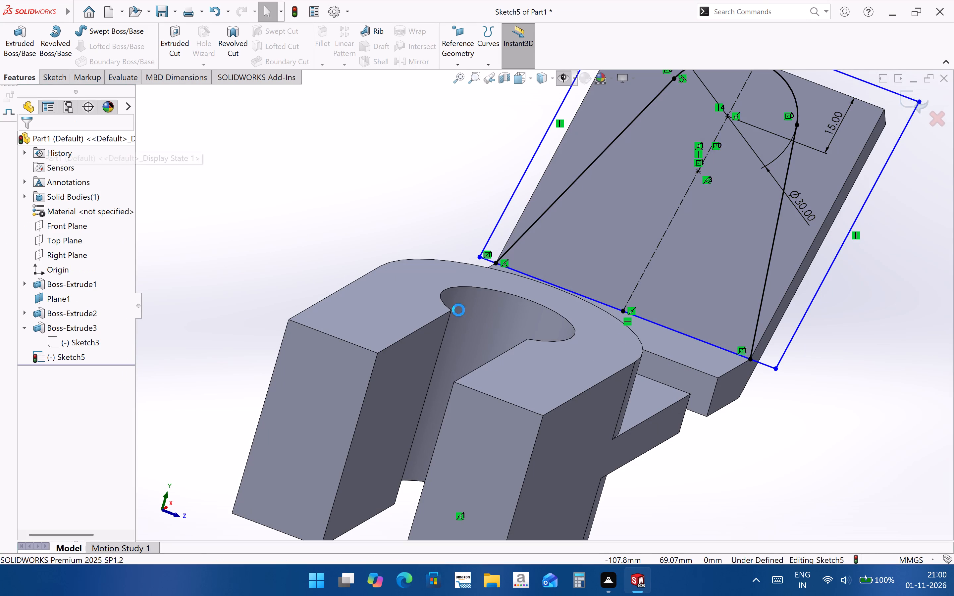
Trim away the part of the rectangle's lower line that runs between the lower ends of the two tapered lines.
{"action": "scroll", "coordinate": [705, 359], "scroll_direction": "up", "scroll_amount": 3}
{"action": "middle_click_drag", "start_coordinate": [642, 344], "coordinate": [679, 383]}
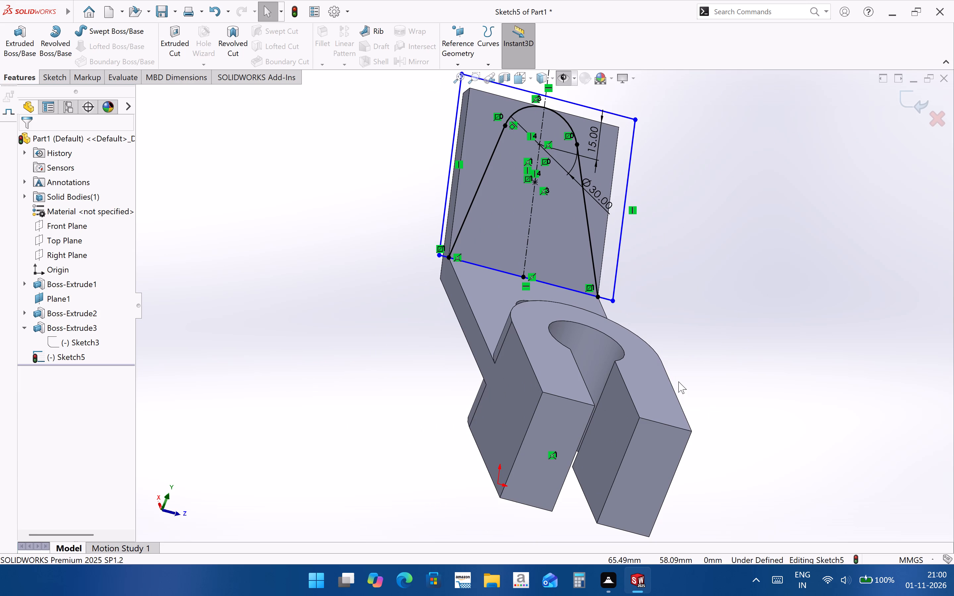
{"action": "key", "text": "ctrl+8"}
{"action": "scroll", "coordinate": [470, 214], "scroll_direction": "down", "scroll_amount": 4}
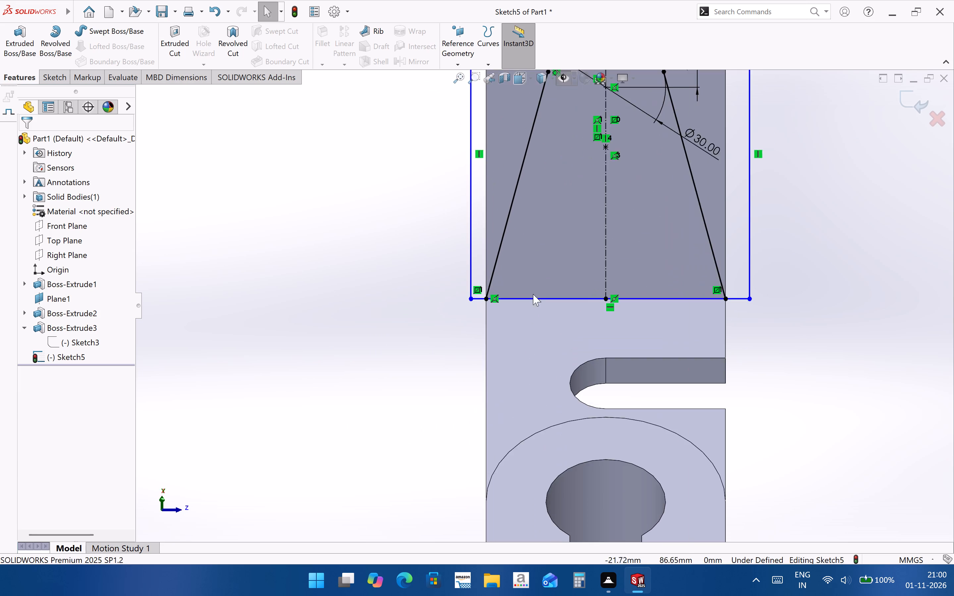
{"action": "scroll", "coordinate": [585, 359], "scroll_direction": "up", "scroll_amount": 3}
{"action": "scroll", "coordinate": [619, 179], "scroll_direction": "down", "scroll_amount": 4}
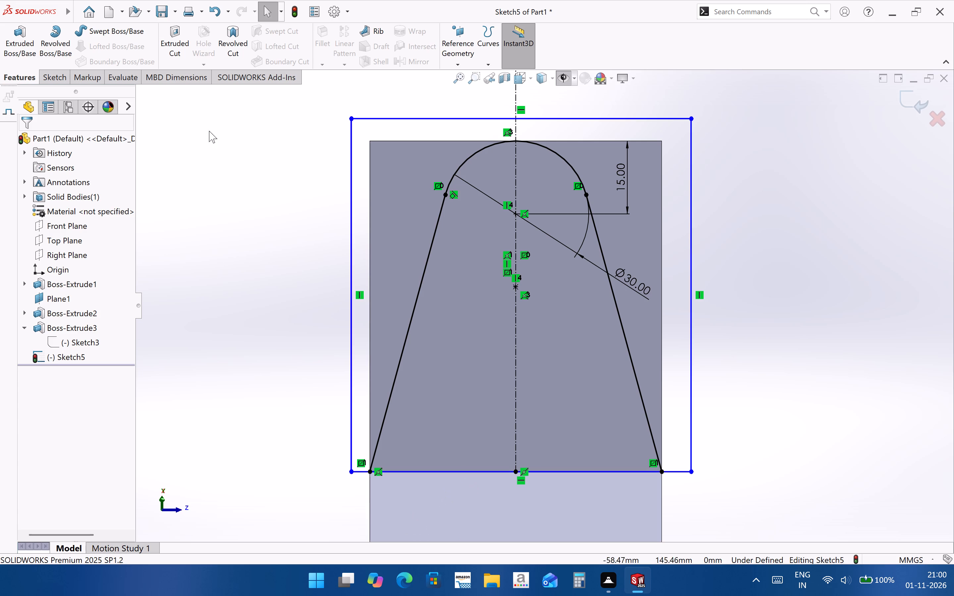
{"action": "left_click", "coordinate": [58, 79]}
{"action": "left_click", "coordinate": [154, 38]}
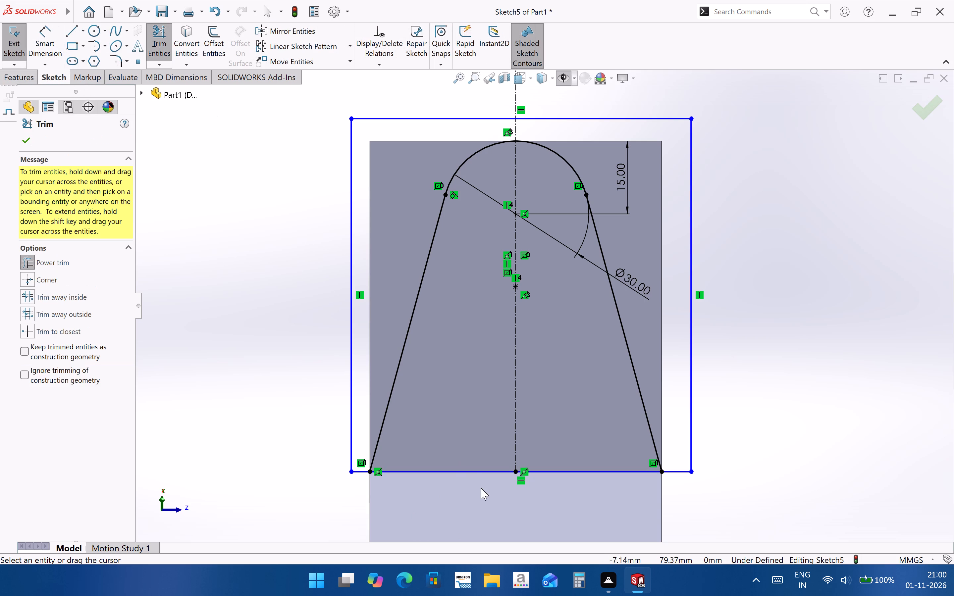
{"action": "left_click_drag", "start_coordinate": [464, 486], "coordinate": [468, 460]}
{"action": "left_click_drag", "start_coordinate": [578, 506], "coordinate": [588, 459]}
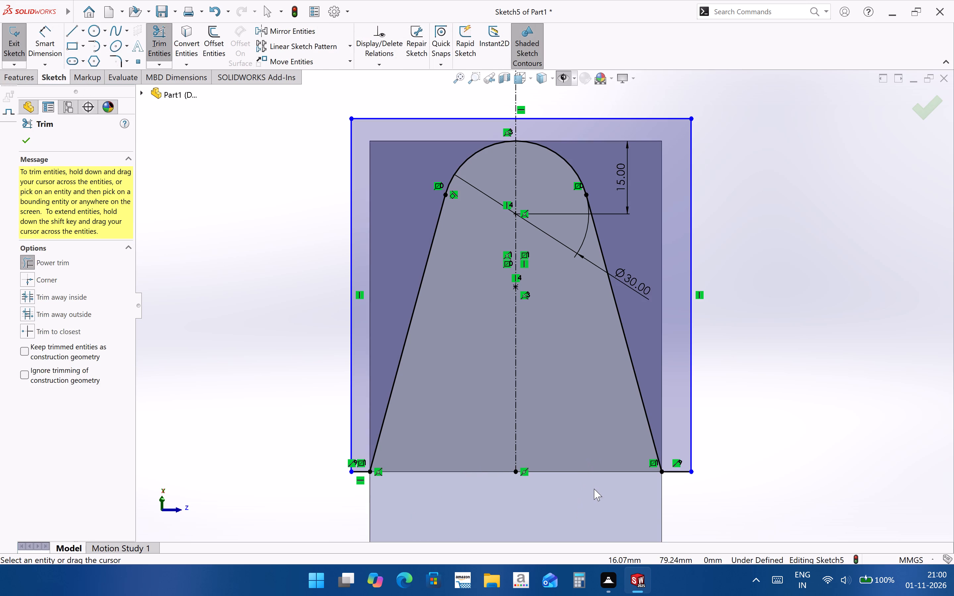
{"action": "left_click", "coordinate": [26, 141]}
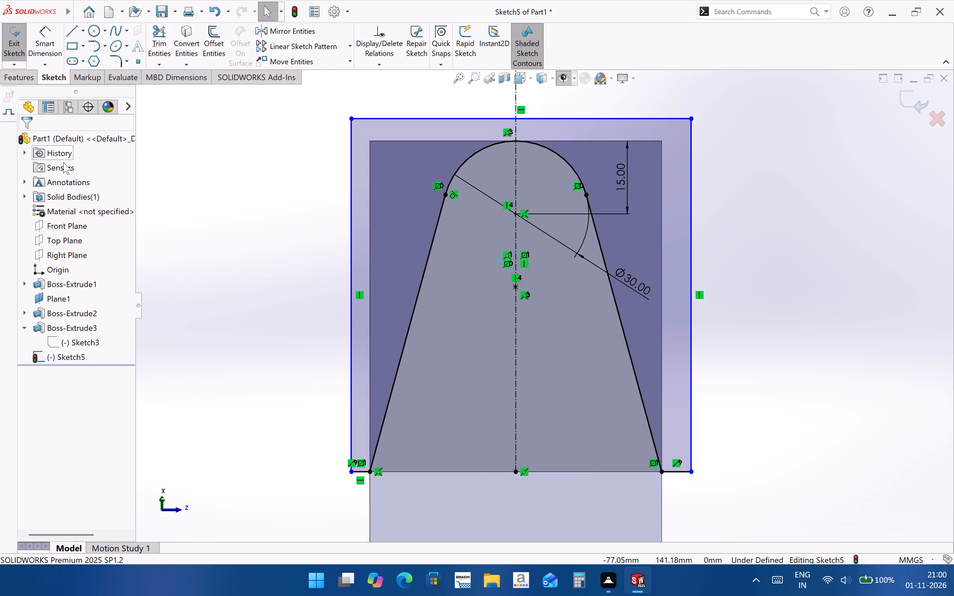
Extrude-cut the area between the rectangle and the tapered profile to a blind depth of 9 mm.
{"action": "scroll", "coordinate": [554, 386], "scroll_direction": "up", "scroll_amount": 2}
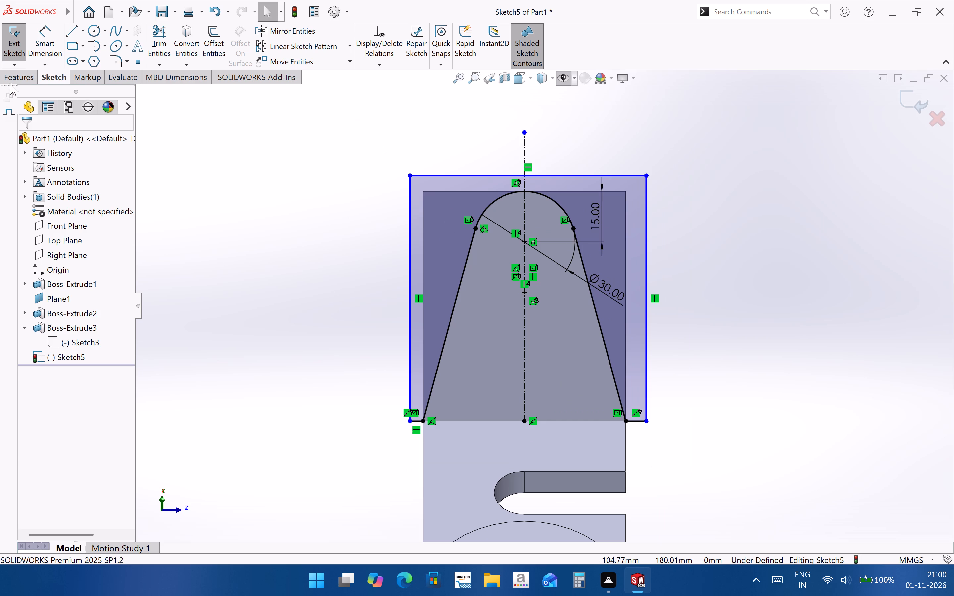
{"action": "left_click", "coordinate": [14, 75]}
{"action": "left_click", "coordinate": [181, 40]}
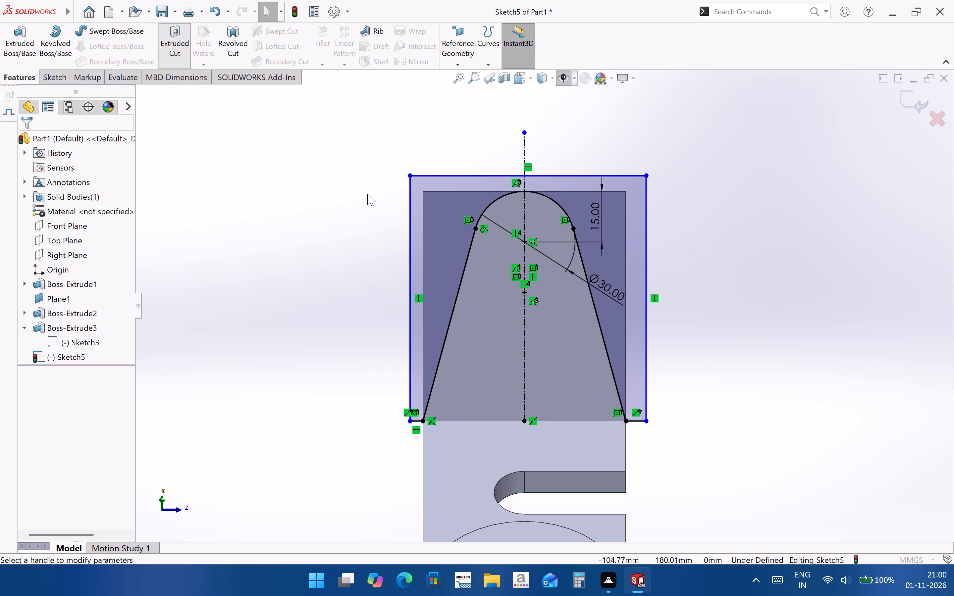
{"action": "middle_click_drag", "start_coordinate": [476, 289], "coordinate": [611, 276]}
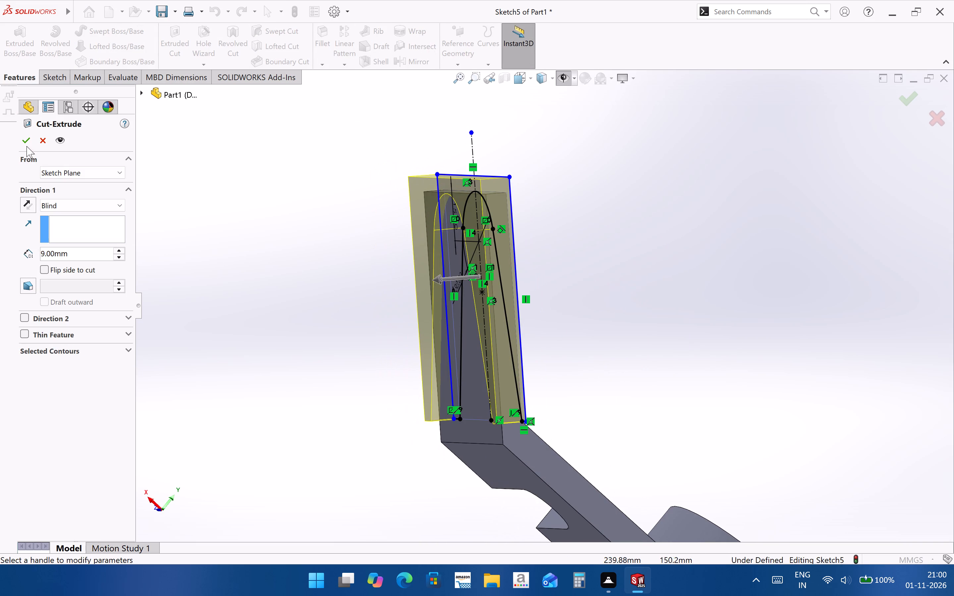
{"action": "left_click", "coordinate": [24, 144]}
{"action": "left_click", "coordinate": [688, 240]}
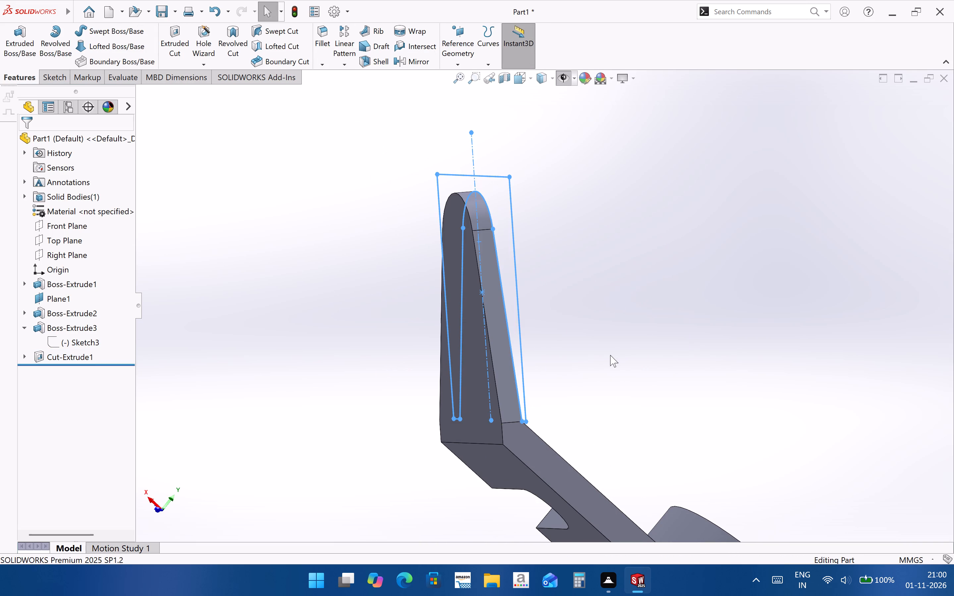
Set up a Hole Wizard ANSI Metric screw clearance hole, size M14, normal fit, with a custom diameter of 15 mm.
{"action": "middle_click_drag", "start_coordinate": [586, 364], "coordinate": [455, 380]}
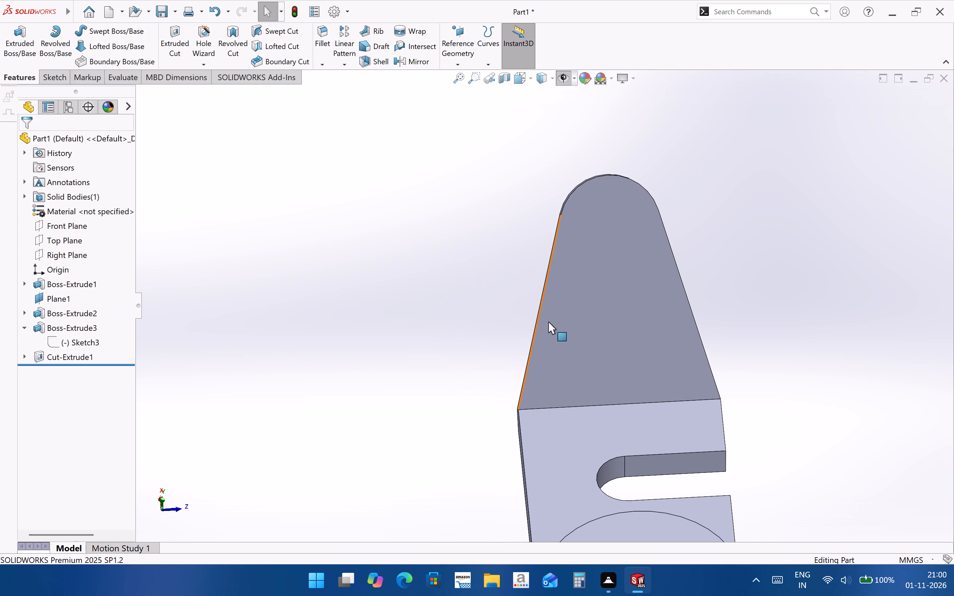
{"action": "left_click", "coordinate": [619, 215]}
{"action": "key", "text": "ctrl+8"}
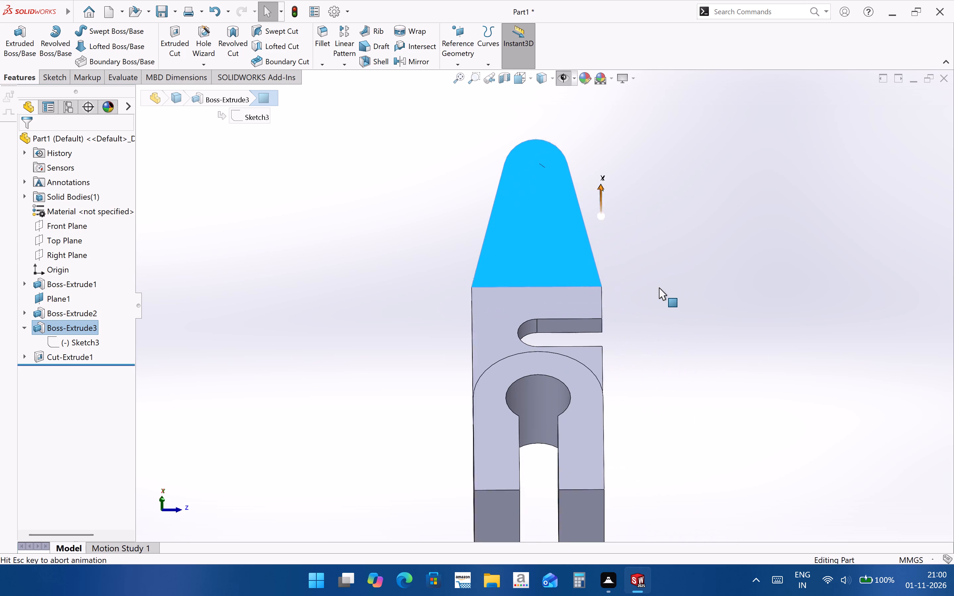
{"action": "scroll", "coordinate": [584, 340], "scroll_direction": "up", "scroll_amount": 2}
{"action": "scroll", "coordinate": [564, 153], "scroll_direction": "down", "scroll_amount": 1}
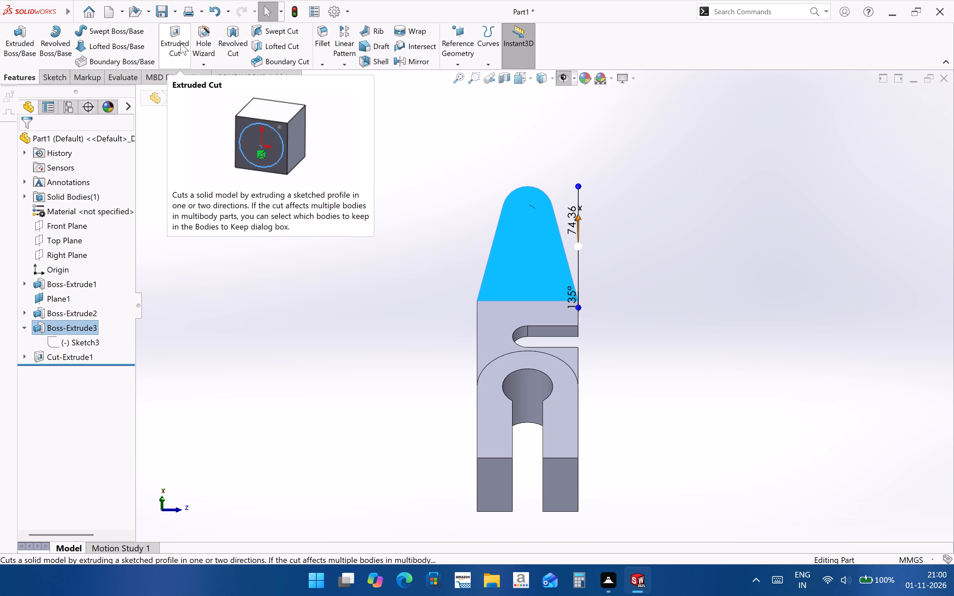
{"action": "left_click", "coordinate": [203, 38]}
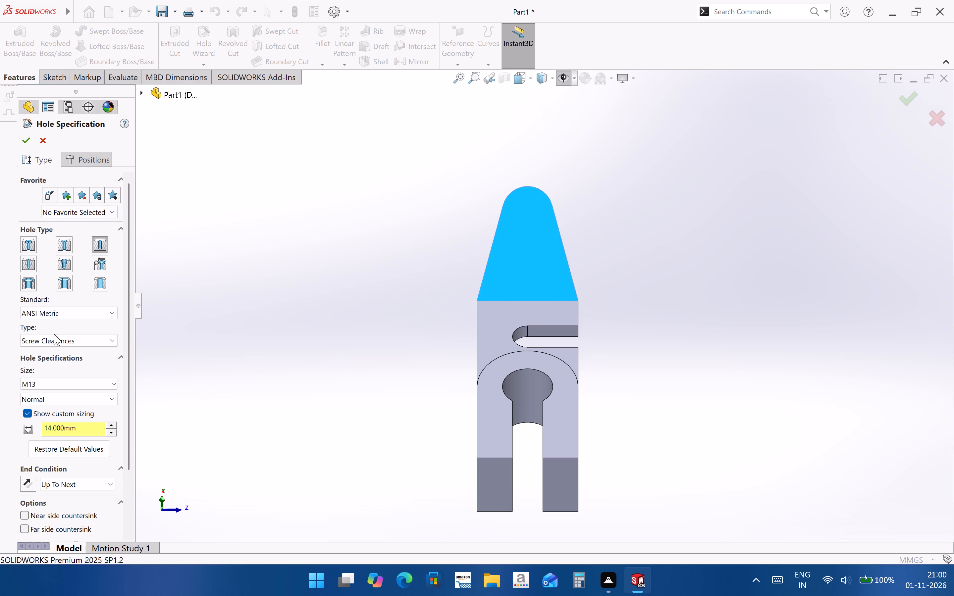
{"action": "left_click", "coordinate": [85, 164]}
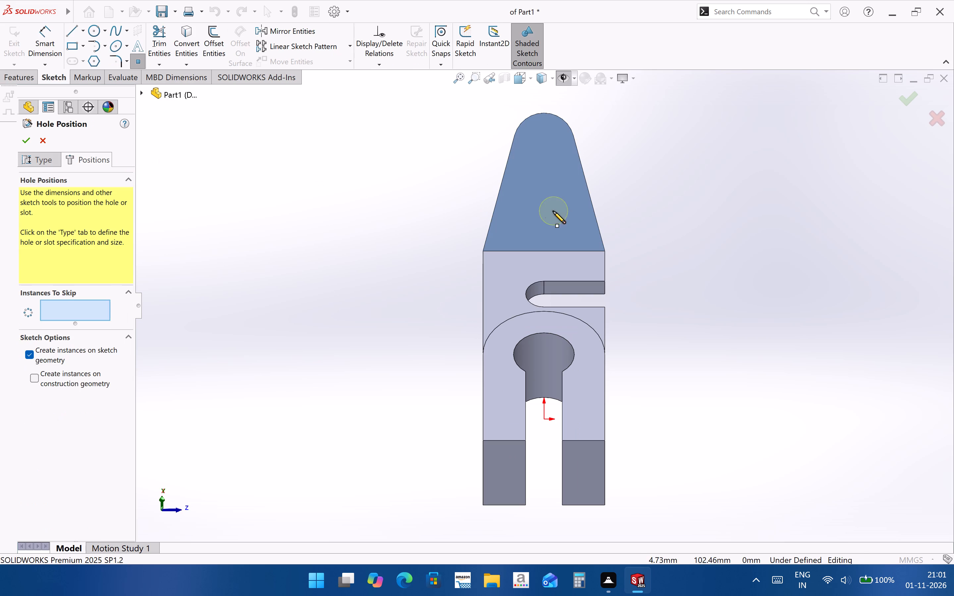
{"action": "left_click", "coordinate": [35, 163]}
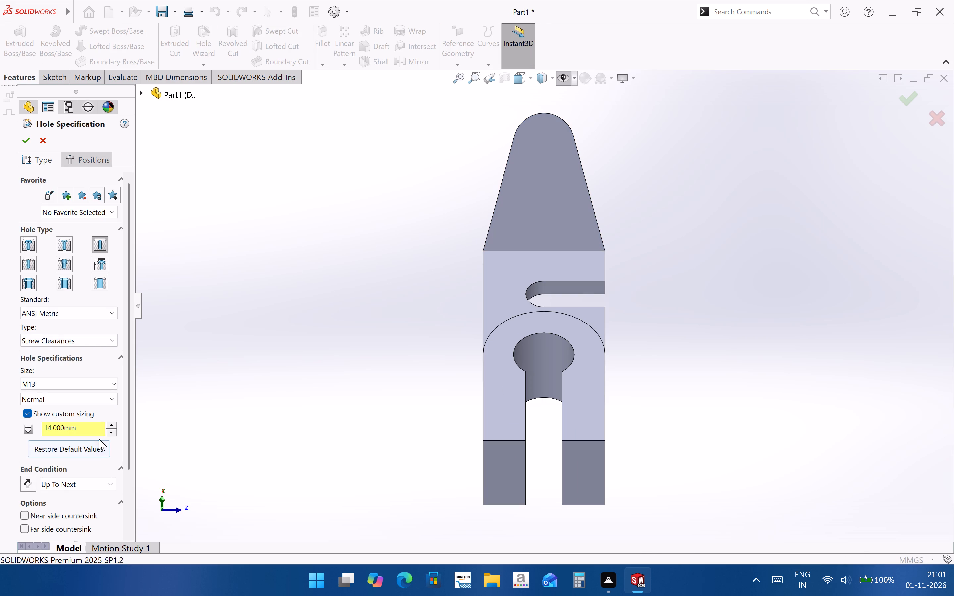
{"action": "left_click", "coordinate": [87, 384]}
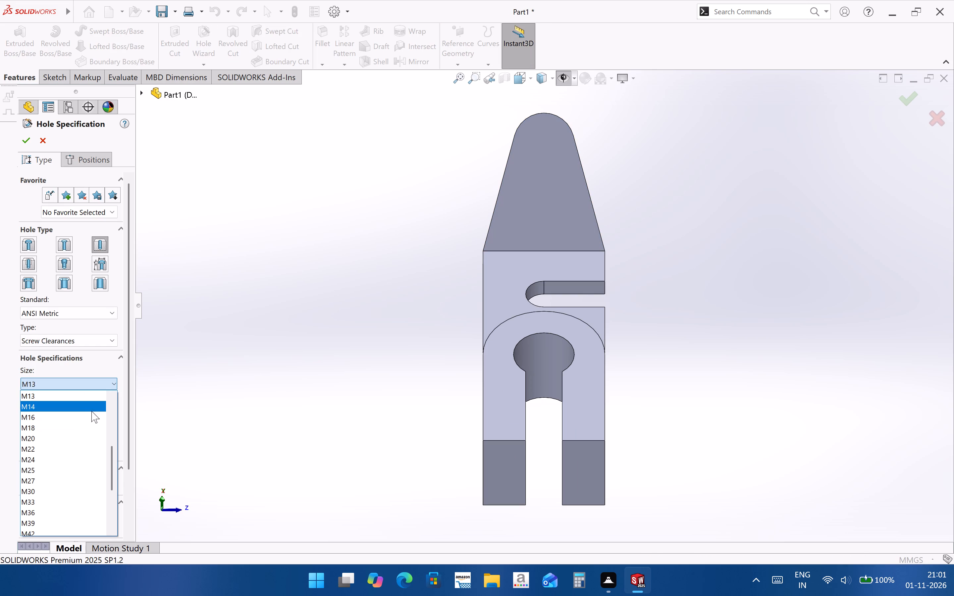
{"action": "left_click", "coordinate": [93, 411]}
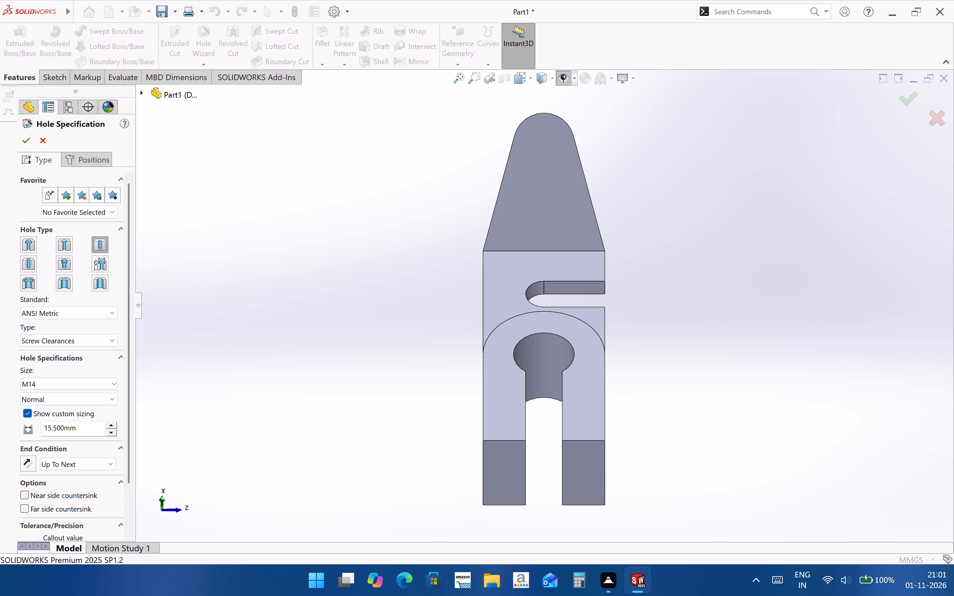
{"action": "left_click_drag", "start_coordinate": [85, 428], "coordinate": [0, 427]}
{"action": "key", "text": "1"}
{"action": "key", "text": "5"}
{"action": "key", "text": "Return"}
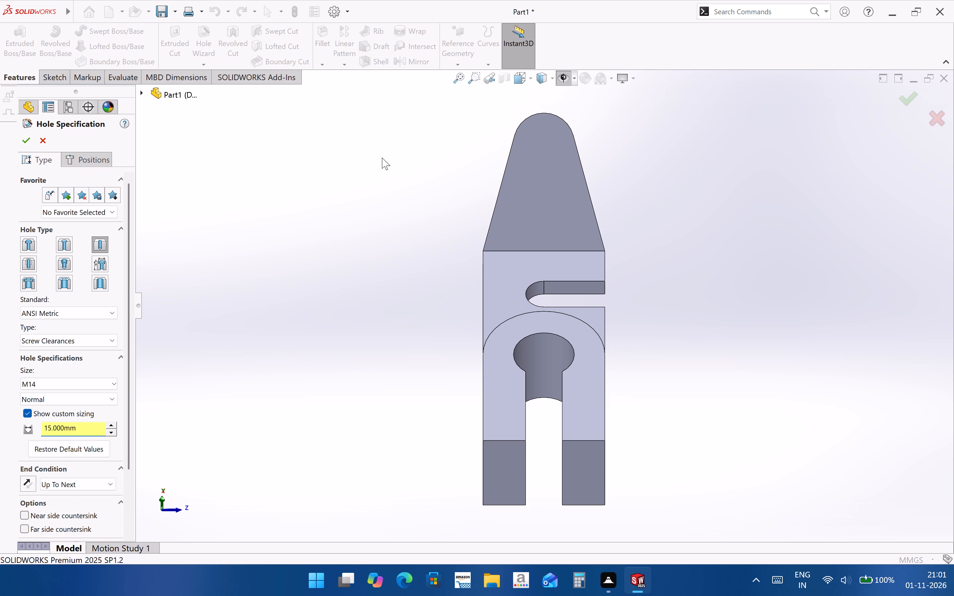
Place the hole on the tapered face at the centre of its rounded end and finish the hole.
{"action": "left_click", "coordinate": [538, 149]}
{"action": "left_click", "coordinate": [101, 165]}
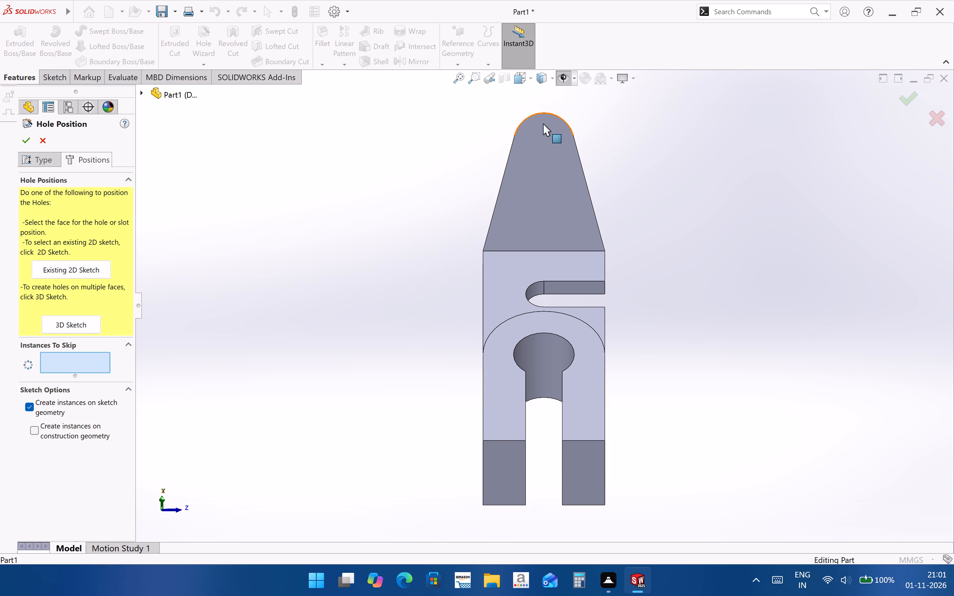
{"action": "left_click", "coordinate": [546, 137]}
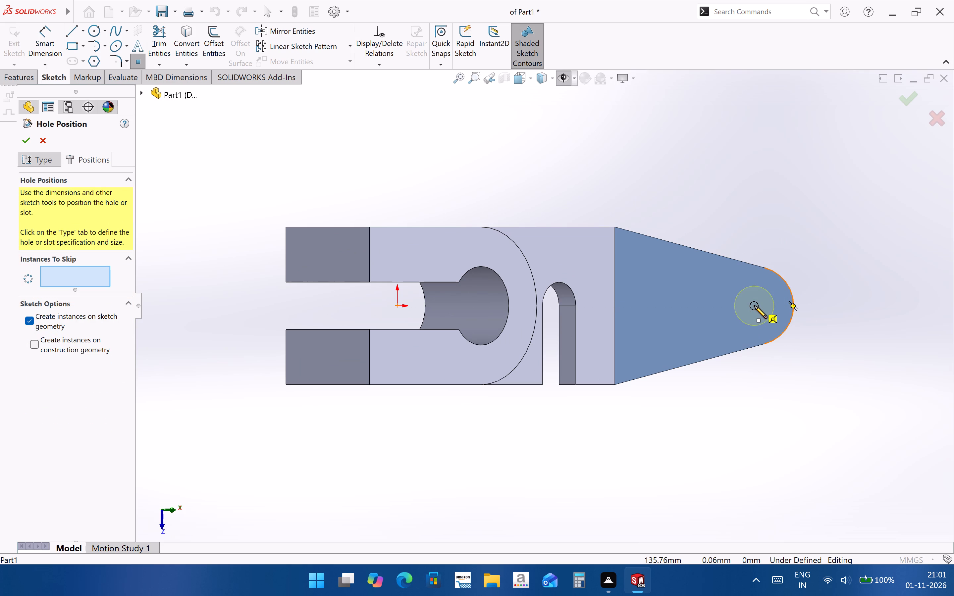
{"action": "left_click", "coordinate": [754, 306]}
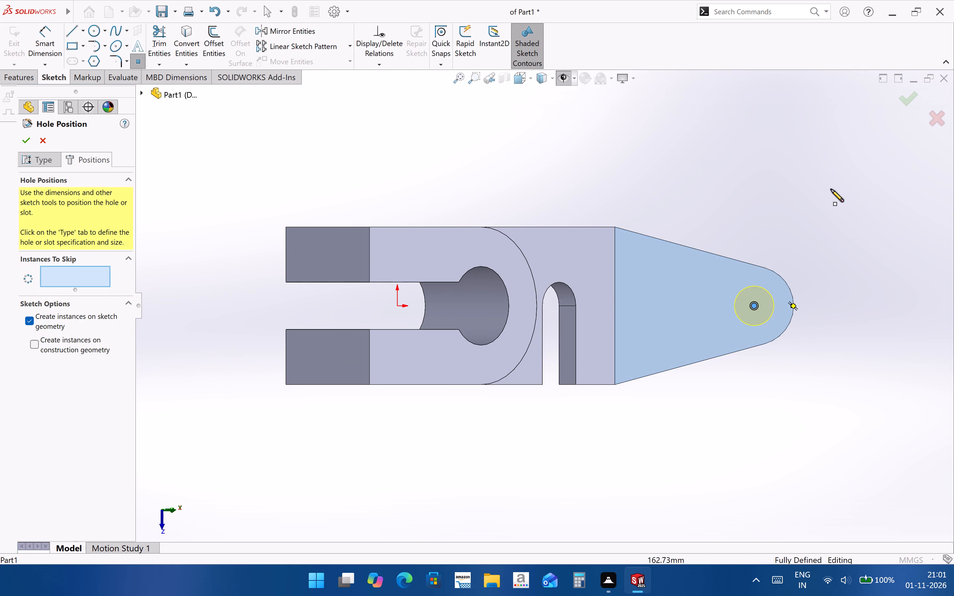
{"action": "left_click", "coordinate": [907, 104]}
{"action": "left_click", "coordinate": [783, 361]}
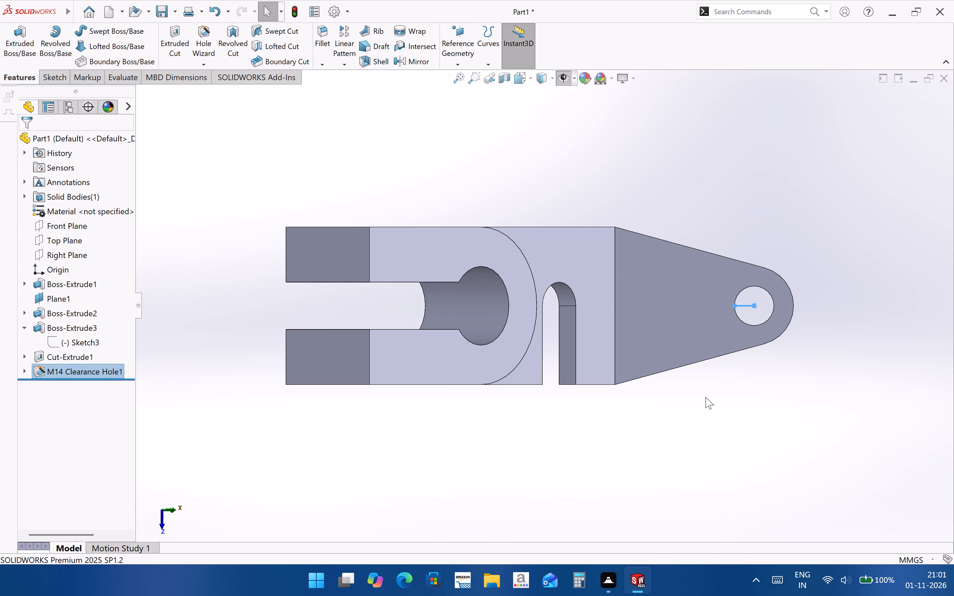
Examine the whole part from several angles, including square-on to the slotted body's flat side face.
{"action": "middle_click_drag", "start_coordinate": [697, 394], "coordinate": [423, 529]}
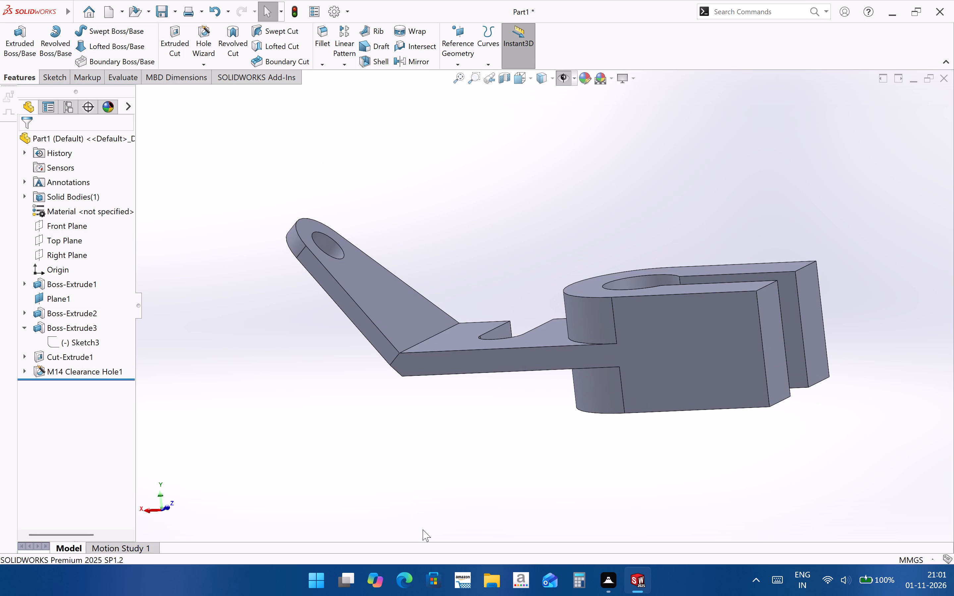
{"action": "scroll", "coordinate": [556, 416], "scroll_direction": "up", "scroll_amount": 1}
{"action": "middle_click_drag", "start_coordinate": [552, 412], "coordinate": [579, 422]}
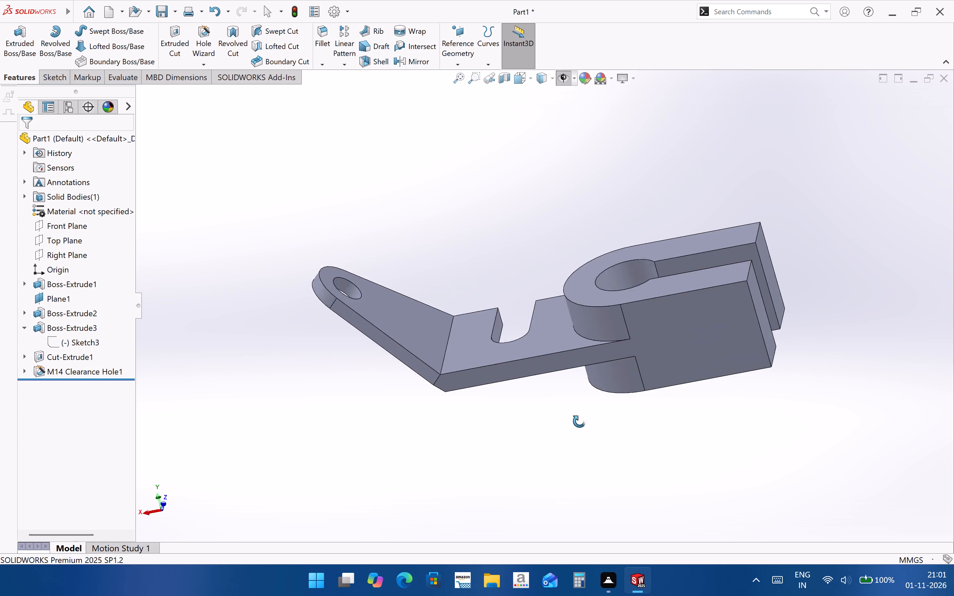
{"action": "middle_click_drag", "start_coordinate": [579, 422], "coordinate": [577, 494]}
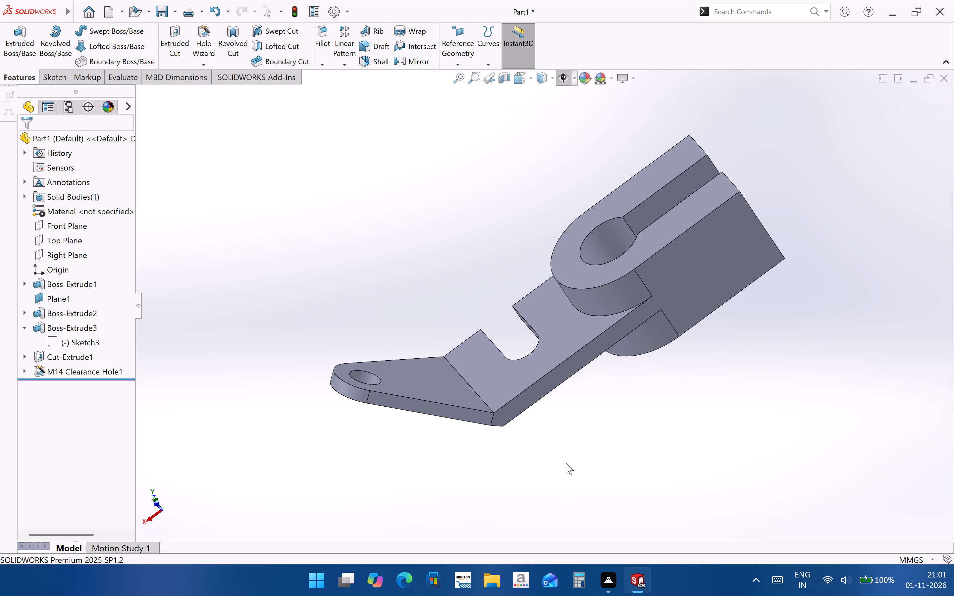
{"action": "scroll", "coordinate": [564, 461], "scroll_direction": "up", "scroll_amount": 2}
{"action": "middle_click_drag", "start_coordinate": [559, 417], "coordinate": [616, 435]}
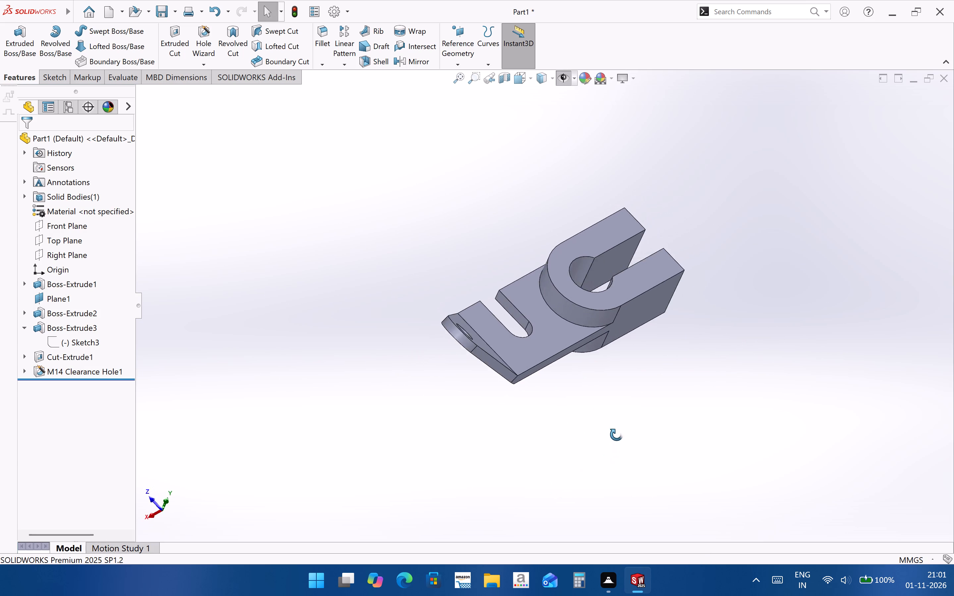
{"action": "middle_click_drag", "start_coordinate": [616, 435], "coordinate": [763, 412]}
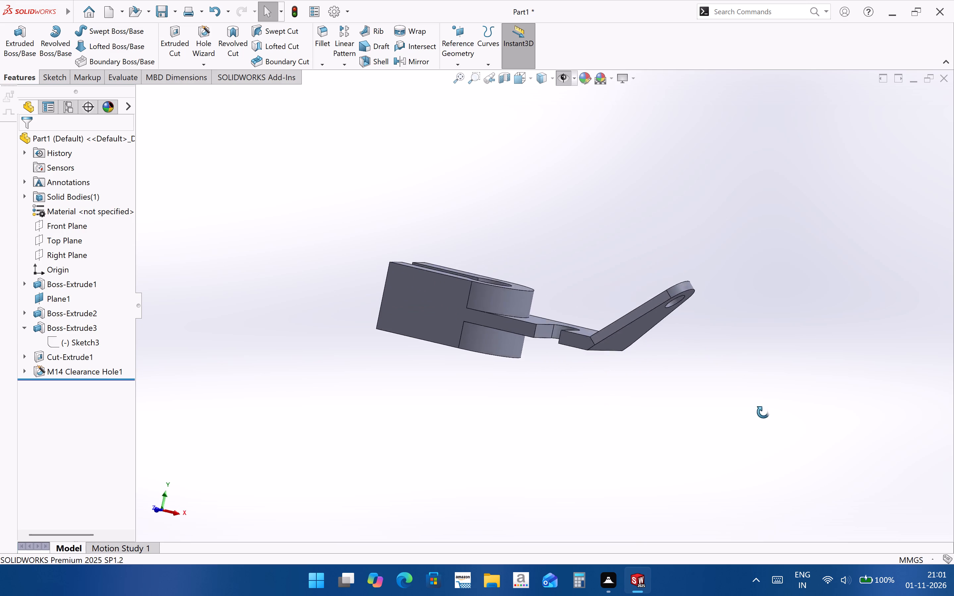
{"action": "middle_click_drag", "start_coordinate": [763, 412], "coordinate": [783, 593]}
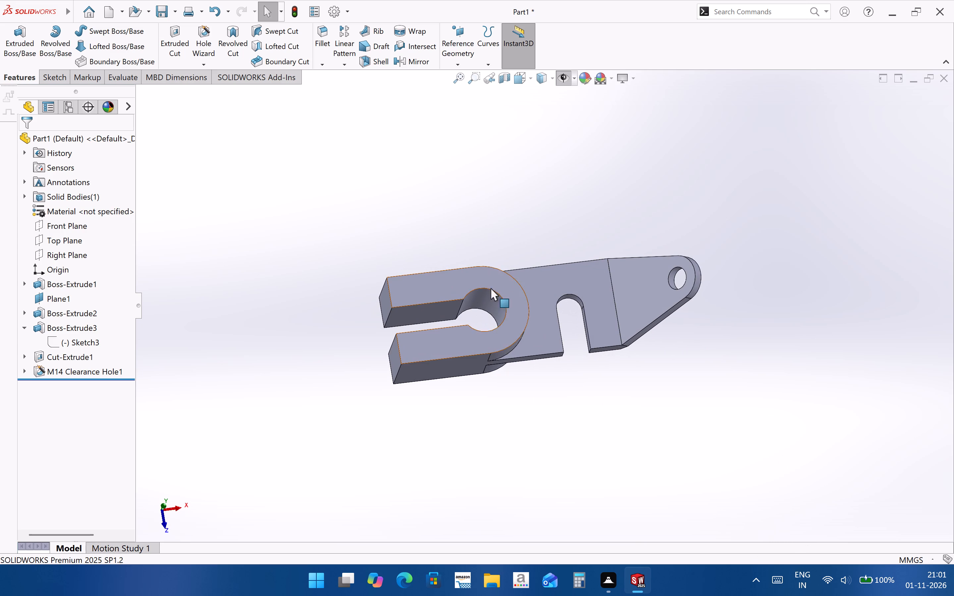
{"action": "middle_click_drag", "start_coordinate": [578, 292], "coordinate": [615, 318]}
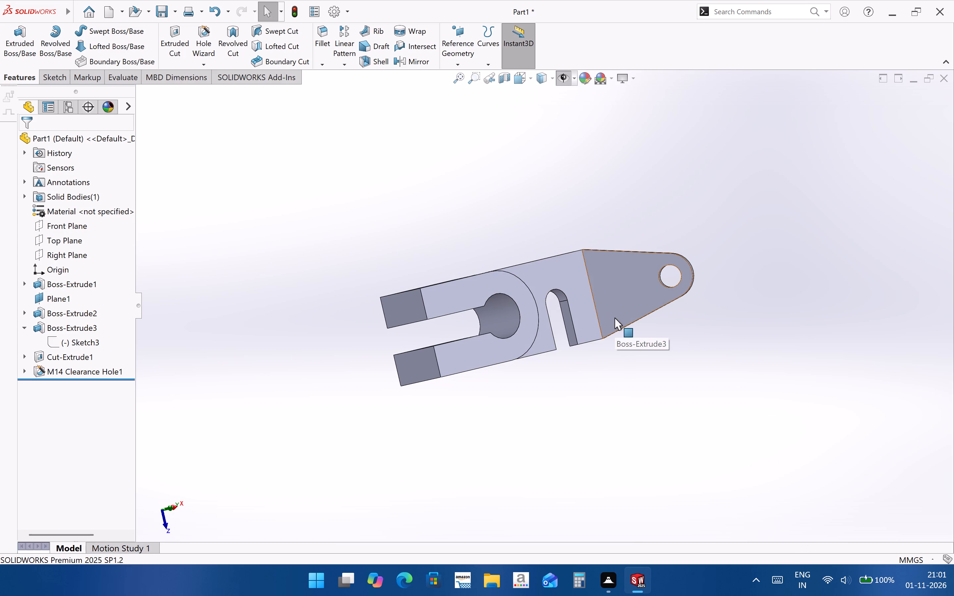
{"action": "scroll", "coordinate": [620, 320], "scroll_direction": "up", "scroll_amount": 1}
{"action": "middle_click_drag", "start_coordinate": [536, 349], "coordinate": [519, 268]}
{"action": "scroll", "coordinate": [503, 325], "scroll_direction": "up", "scroll_amount": 1}
{"action": "left_click", "coordinate": [480, 326]}
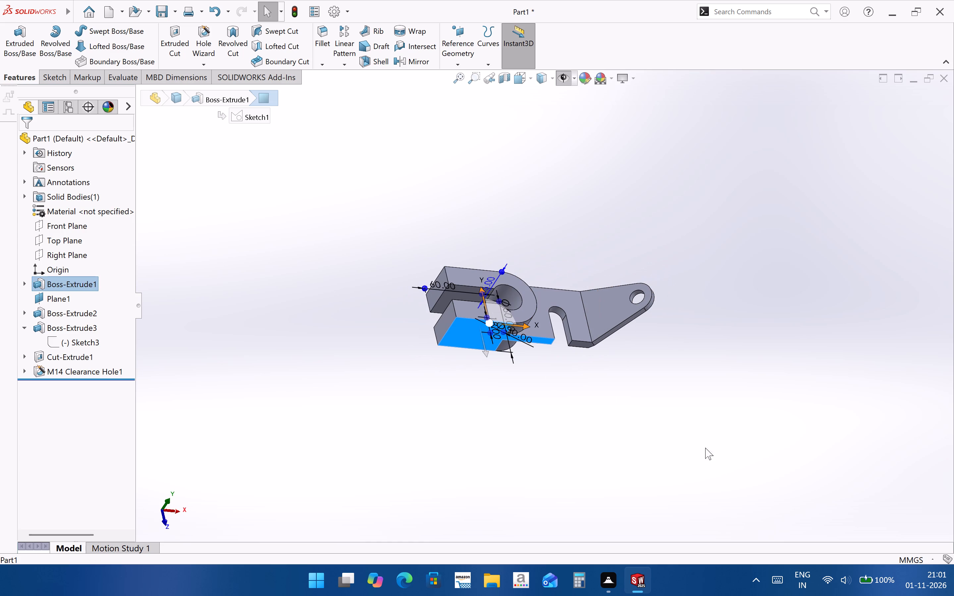
{"action": "key", "text": "ctrl+8"}
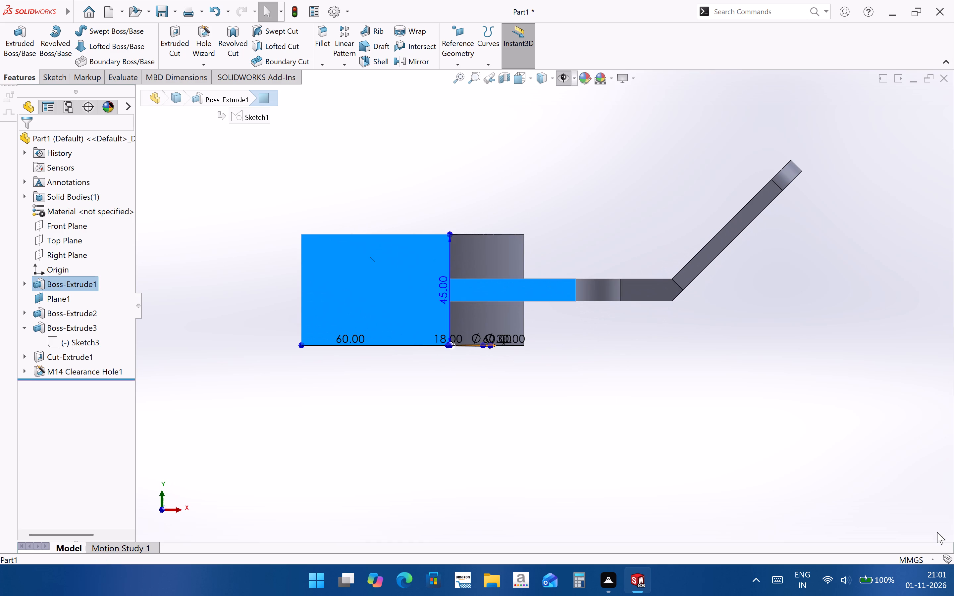
Start a Hole Wizard counterbore hole in ANSI Metric for a hex bolt.
{"action": "left_click", "coordinate": [555, 400]}
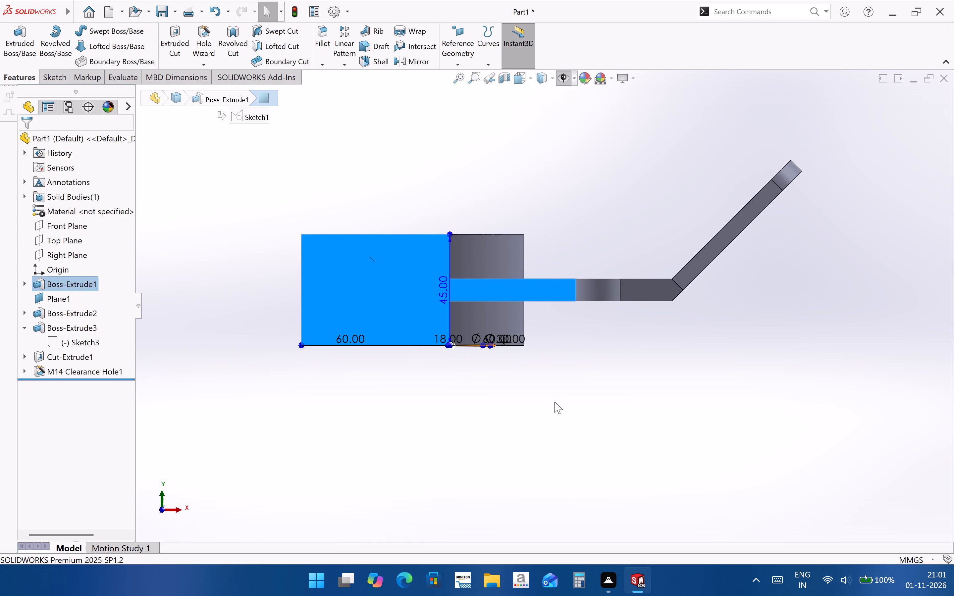
{"action": "scroll", "coordinate": [555, 402], "scroll_direction": "up", "scroll_amount": 2}
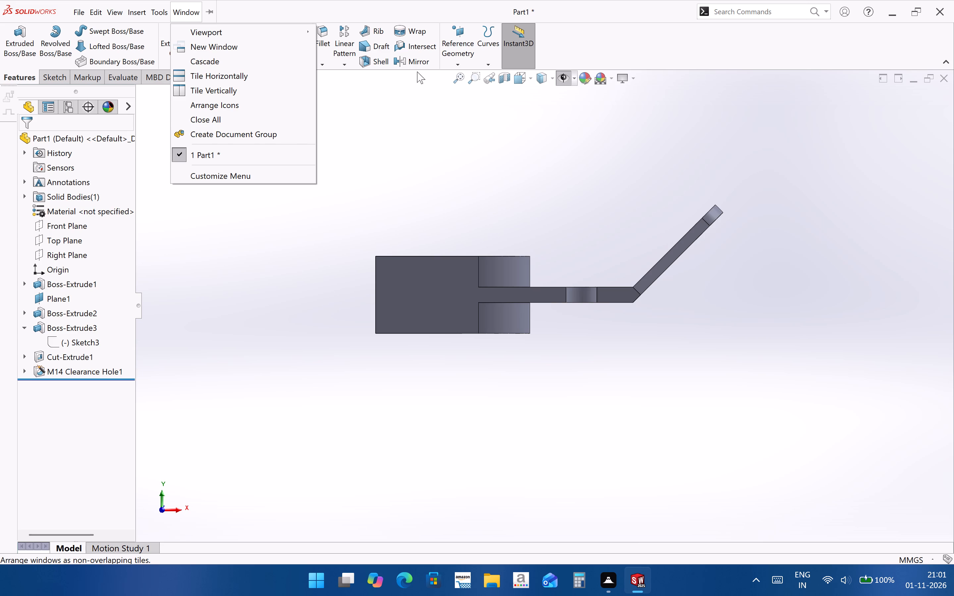
{"action": "left_click", "coordinate": [367, 171]}
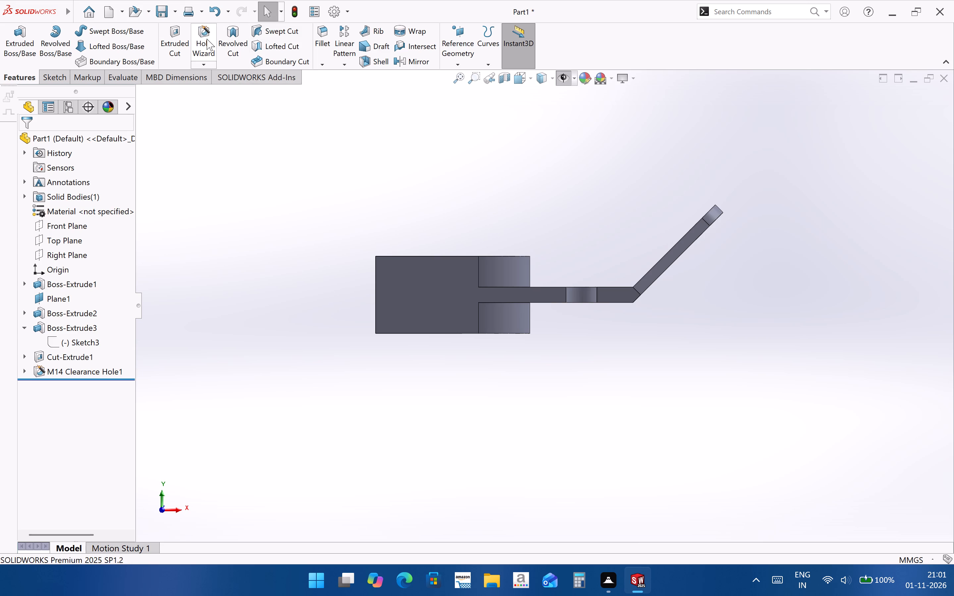
{"action": "left_click", "coordinate": [207, 39]}
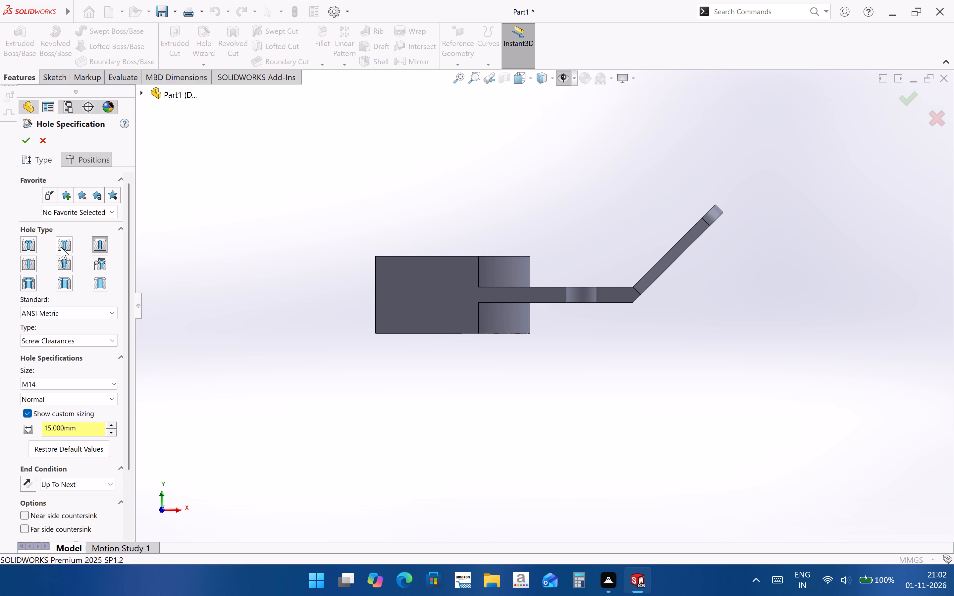
{"action": "left_click", "coordinate": [30, 245]}
{"action": "left_click", "coordinate": [531, 266]}
{"action": "left_click", "coordinate": [433, 295]}
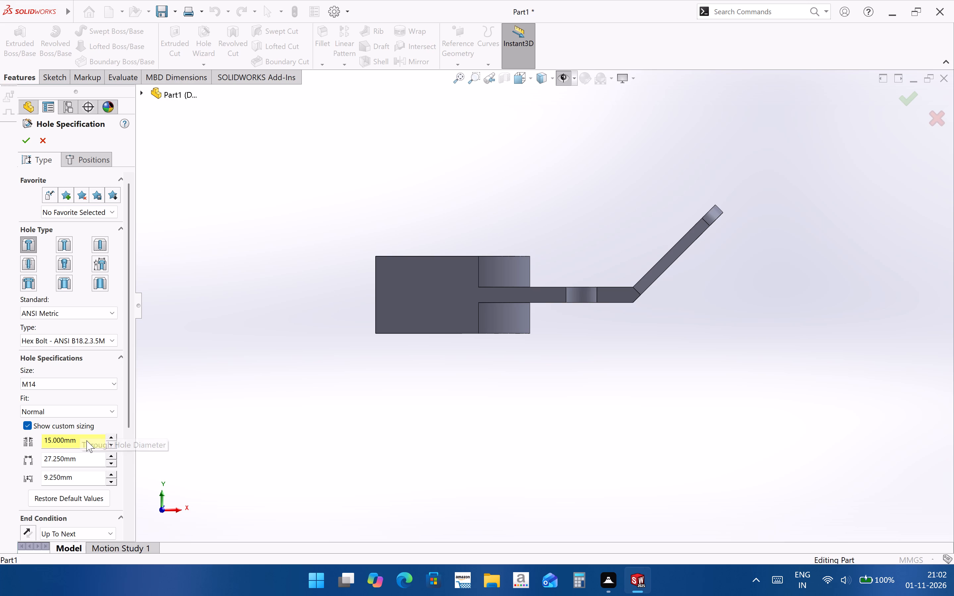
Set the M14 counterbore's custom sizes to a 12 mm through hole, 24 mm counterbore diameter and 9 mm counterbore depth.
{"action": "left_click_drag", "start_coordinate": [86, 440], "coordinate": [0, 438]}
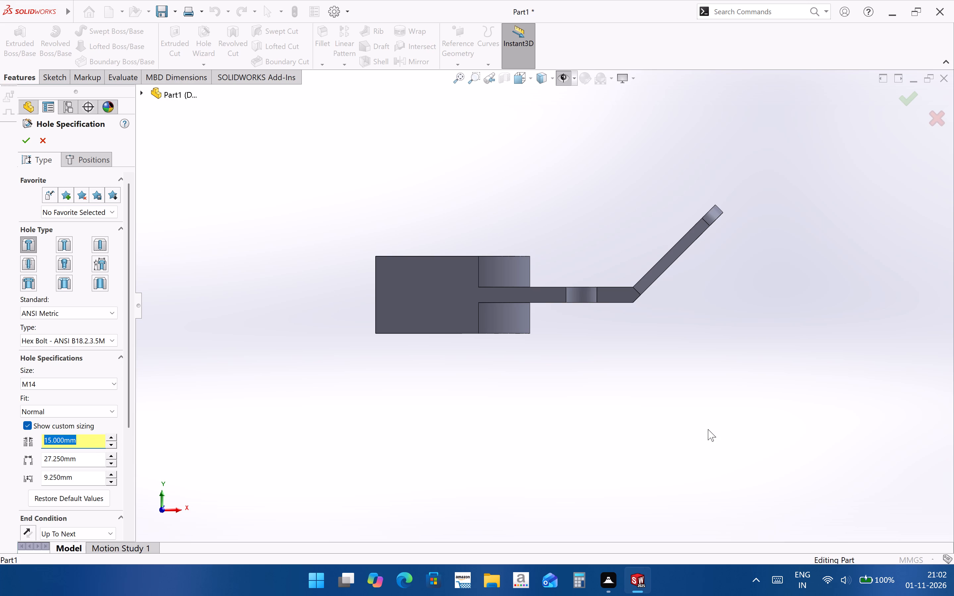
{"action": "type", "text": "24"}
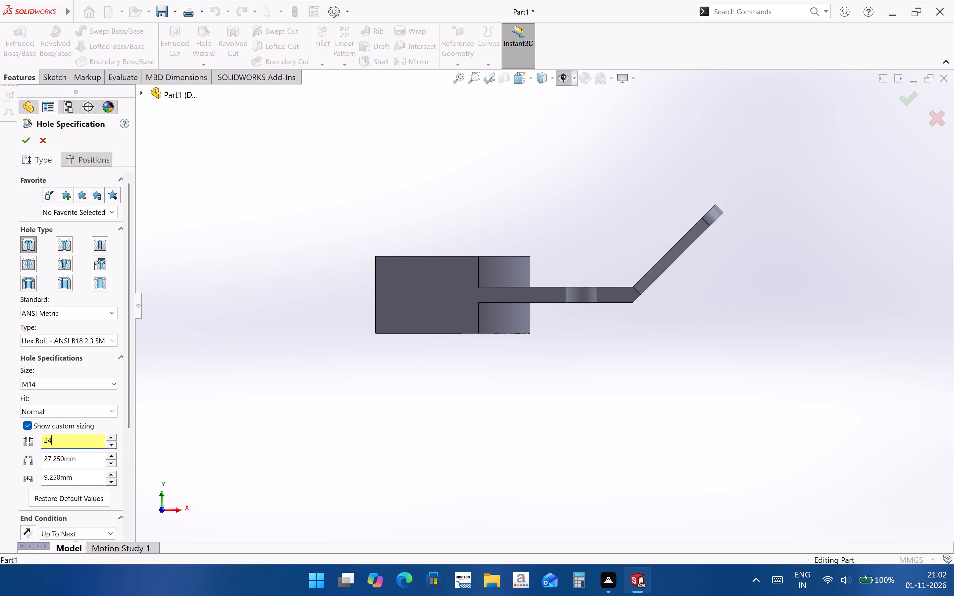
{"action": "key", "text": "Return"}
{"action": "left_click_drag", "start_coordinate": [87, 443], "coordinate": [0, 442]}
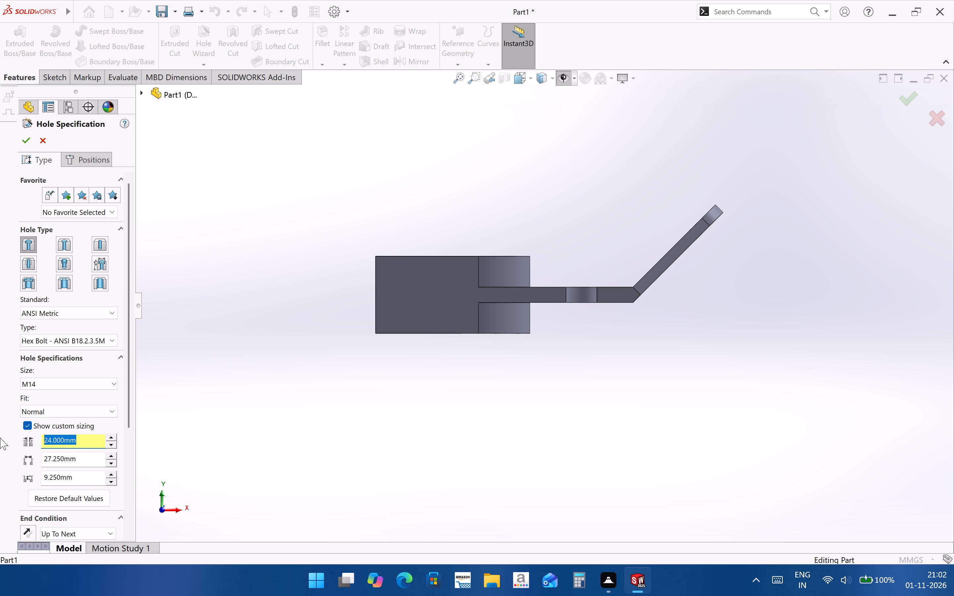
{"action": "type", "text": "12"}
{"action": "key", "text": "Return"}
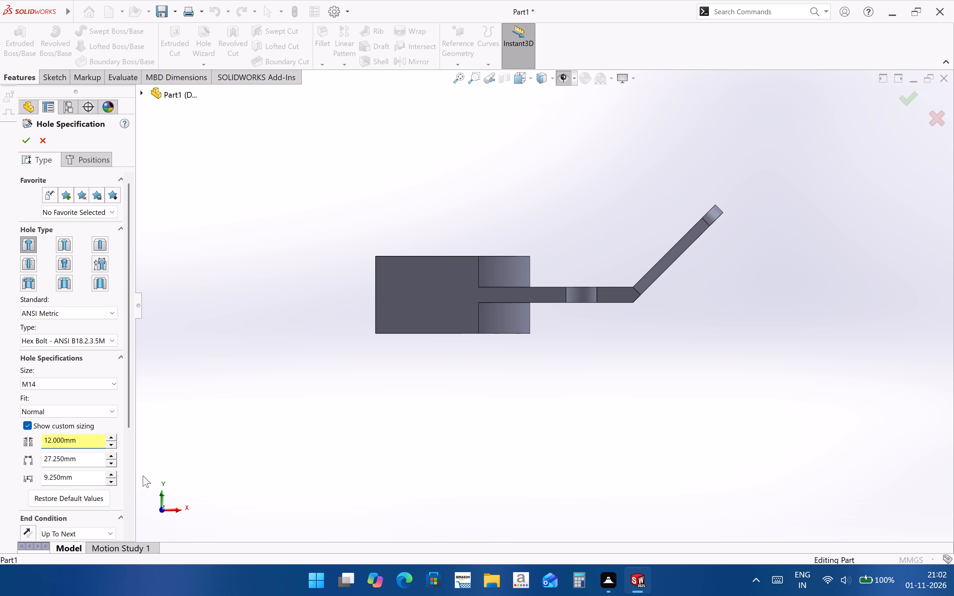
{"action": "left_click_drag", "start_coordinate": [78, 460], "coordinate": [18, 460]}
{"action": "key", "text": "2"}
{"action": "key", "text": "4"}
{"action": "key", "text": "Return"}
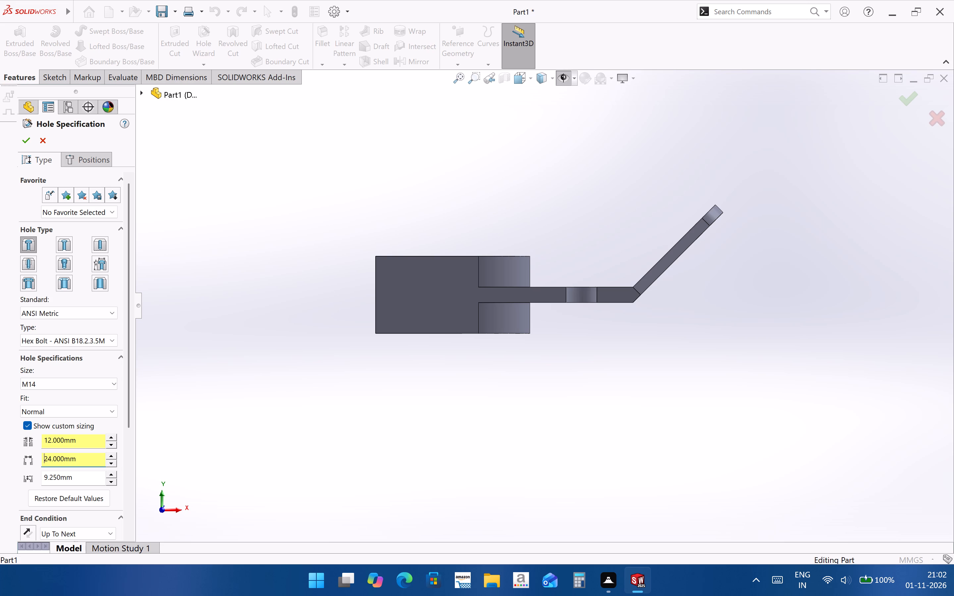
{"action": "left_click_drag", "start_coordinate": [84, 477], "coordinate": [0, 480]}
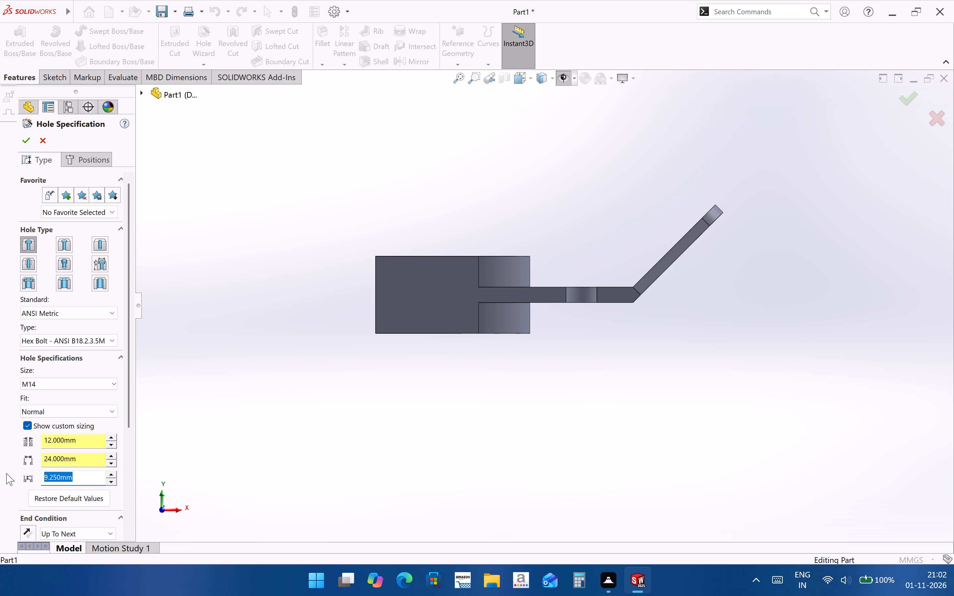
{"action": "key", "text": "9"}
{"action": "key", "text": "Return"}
Change the counterbore hole to size M10 with a loose fit for a 12 mm through hole.
{"action": "scroll", "coordinate": [117, 416], "scroll_direction": "down", "scroll_amount": 1}
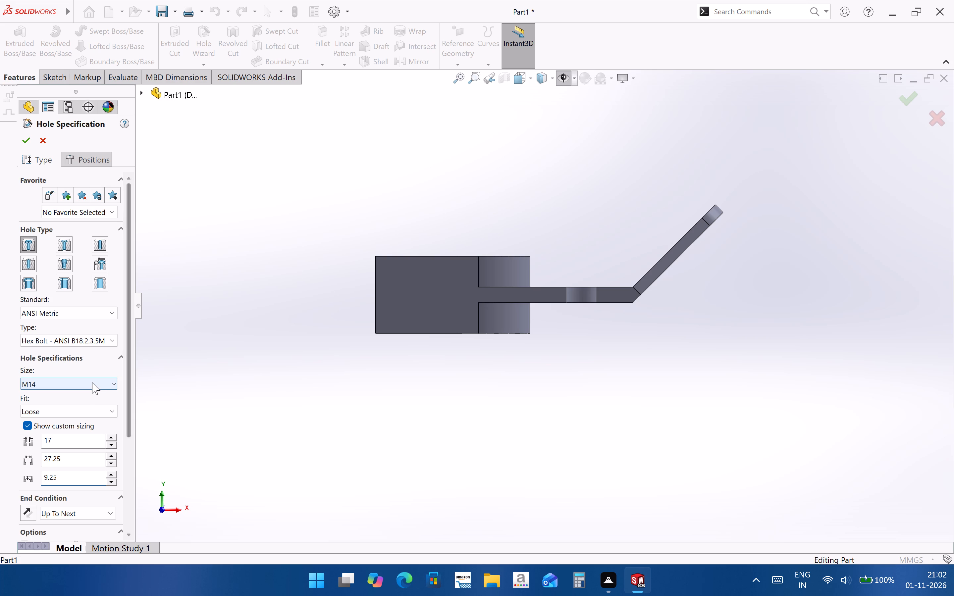
{"action": "scroll", "coordinate": [92, 382], "scroll_direction": "up", "scroll_amount": 2}
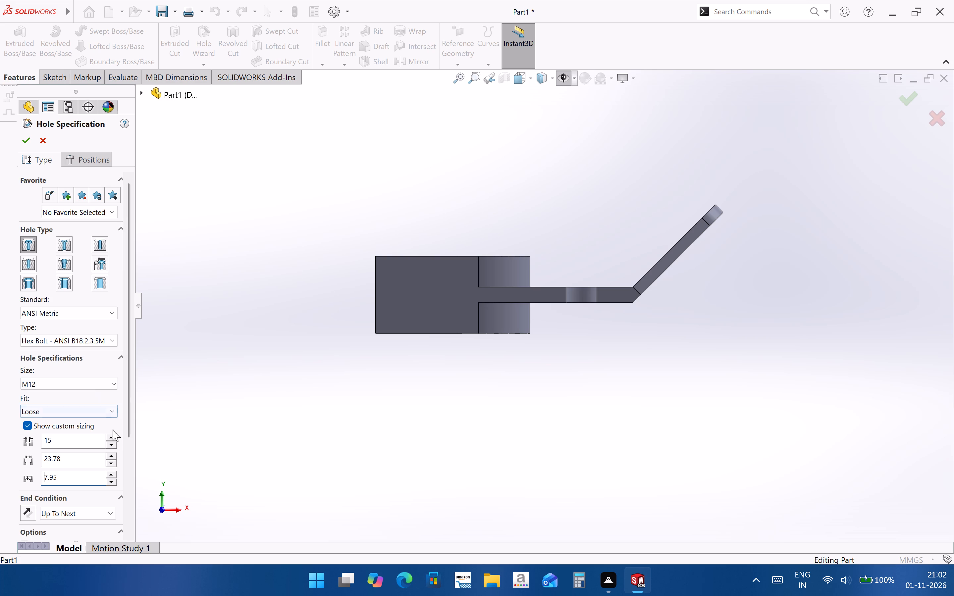
{"action": "scroll", "coordinate": [86, 400], "scroll_direction": "up", "scroll_amount": 3}
{"action": "scroll", "coordinate": [85, 385], "scroll_direction": "down", "scroll_amount": 1}
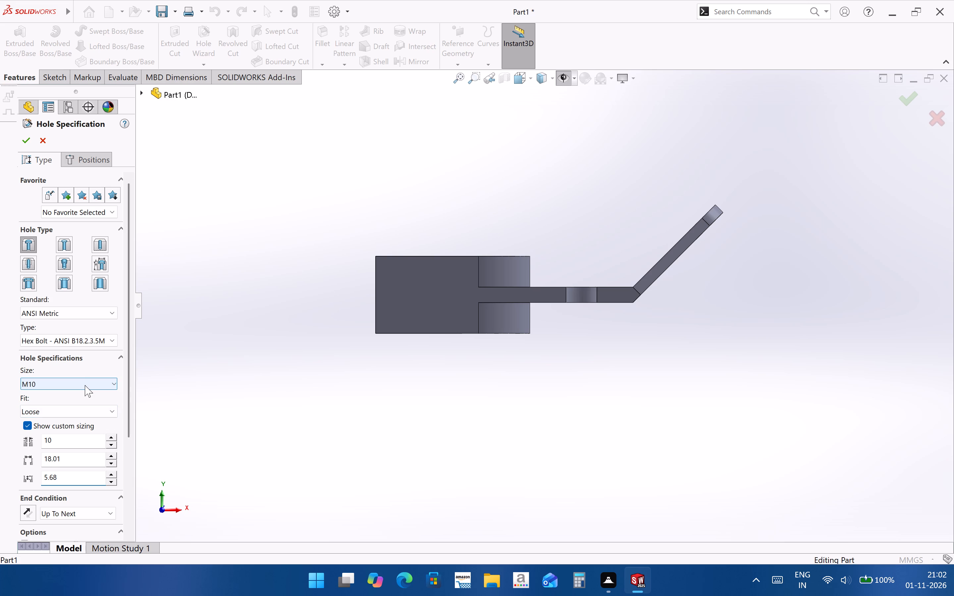
{"action": "scroll", "coordinate": [85, 385], "scroll_direction": "down", "scroll_amount": 4}
{"action": "left_click", "coordinate": [95, 463]}
{"action": "left_click_drag", "start_coordinate": [95, 463], "coordinate": [95, 463]}
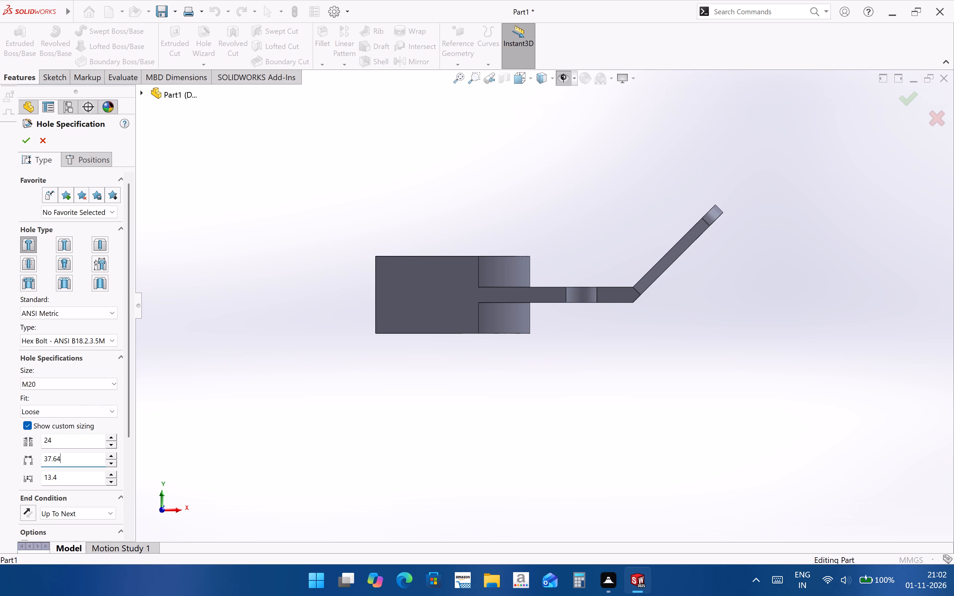
{"action": "left_click_drag", "start_coordinate": [95, 463], "coordinate": [41, 463]}
{"action": "scroll", "coordinate": [88, 460], "scroll_direction": "up", "scroll_amount": 2}
{"action": "scroll", "coordinate": [65, 422], "scroll_direction": "up", "scroll_amount": 3}
{"action": "left_click", "coordinate": [238, 437]}
{"action": "scroll", "coordinate": [63, 452], "scroll_direction": "up", "scroll_amount": 2}
{"action": "left_click", "coordinate": [66, 378]}
{"action": "left_click", "coordinate": [70, 384]}
{"action": "scroll", "coordinate": [70, 384], "scroll_direction": "up", "scroll_amount": 2}
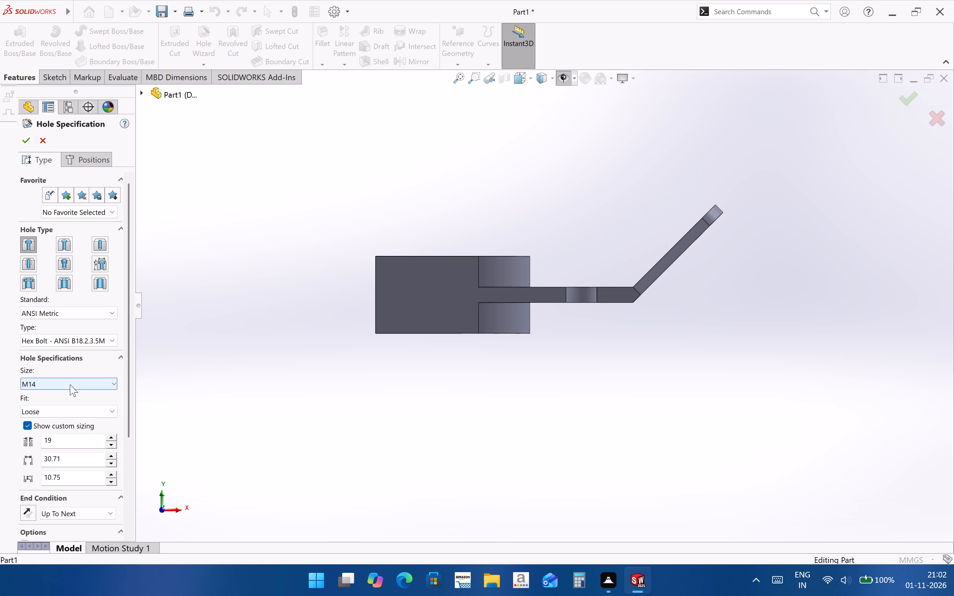
{"action": "scroll", "coordinate": [70, 384], "scroll_direction": "up", "scroll_amount": 2}
Set the M10 hole's custom counterbore diameter to 24 mm and its counterbore depth to 9 mm.
{"action": "left_click", "coordinate": [81, 454]}
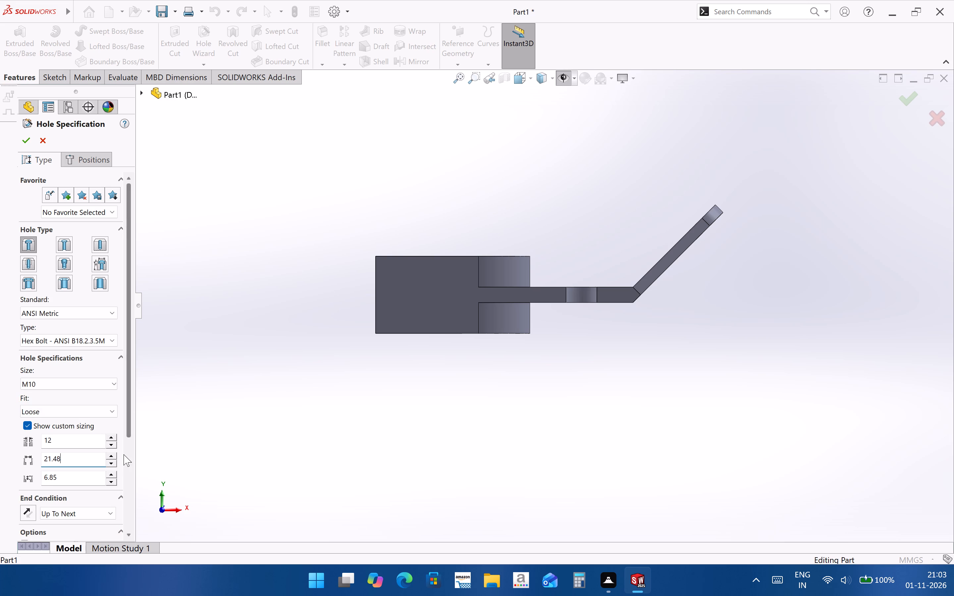
{"action": "key", "text": "BackSpace"}
{"action": "key", "text": "BackSpace"}
{"action": "key", "text": "BackSpace"}
{"action": "key", "text": "BackSpace"}
{"action": "key", "text": "BackSpace"}
{"action": "key", "text": "2"}
{"action": "key", "text": "4"}
{"action": "key", "text": "Return"}
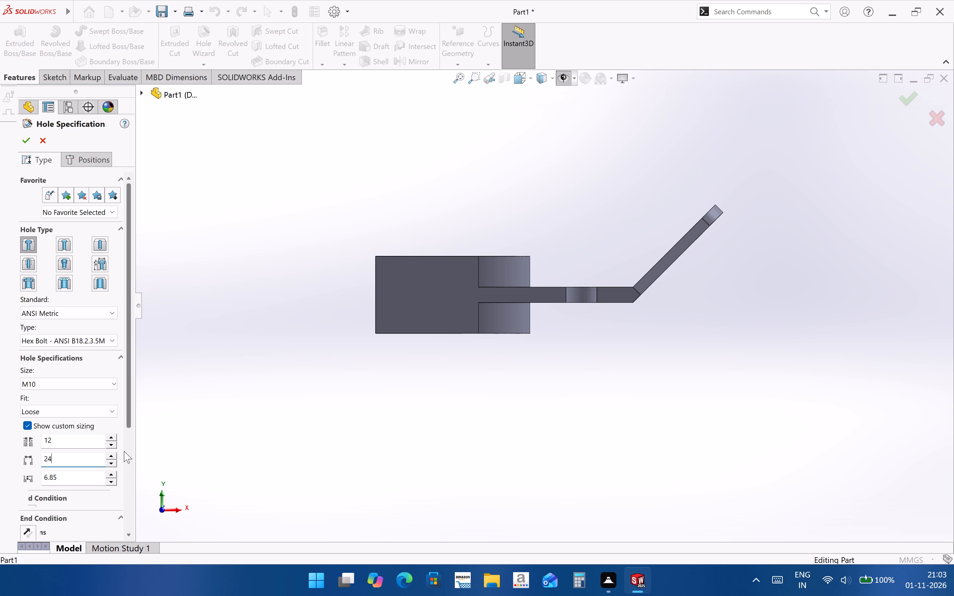
{"action": "left_click_drag", "start_coordinate": [80, 481], "coordinate": [6, 483]}
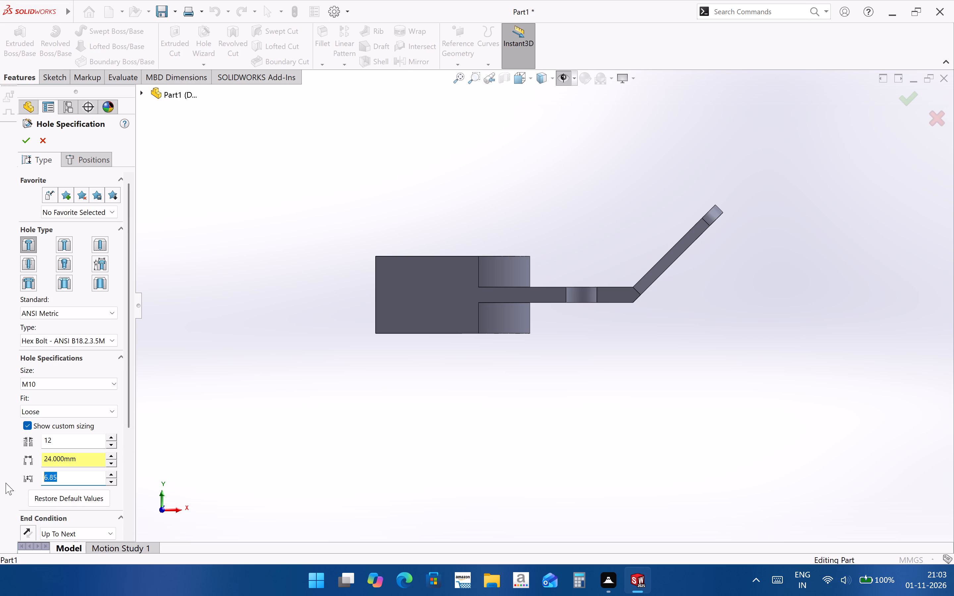
{"action": "left_click_drag", "start_coordinate": [6, 483], "coordinate": [3, 483]}
{"action": "key", "text": "9"}
{"action": "key", "text": "Return"}
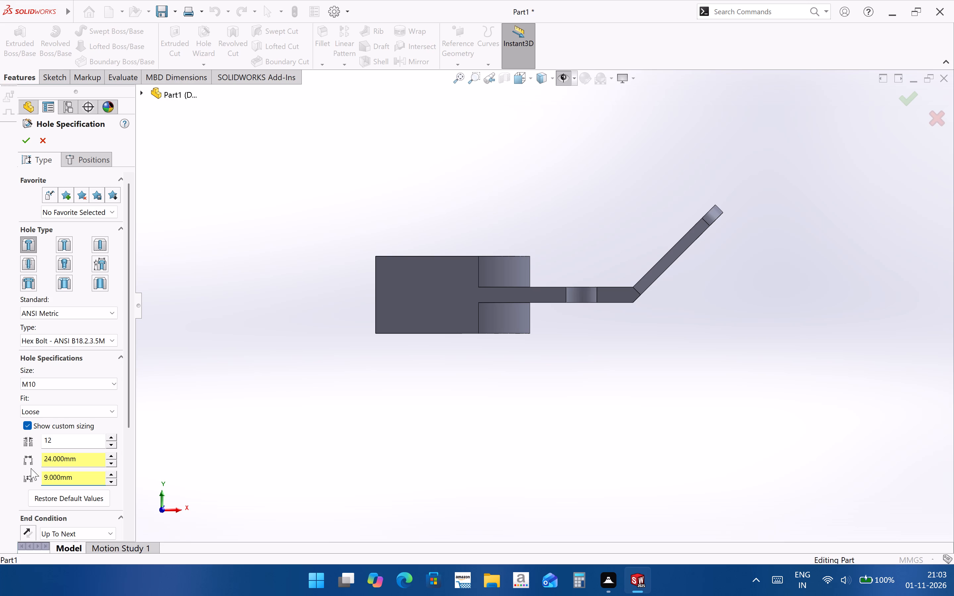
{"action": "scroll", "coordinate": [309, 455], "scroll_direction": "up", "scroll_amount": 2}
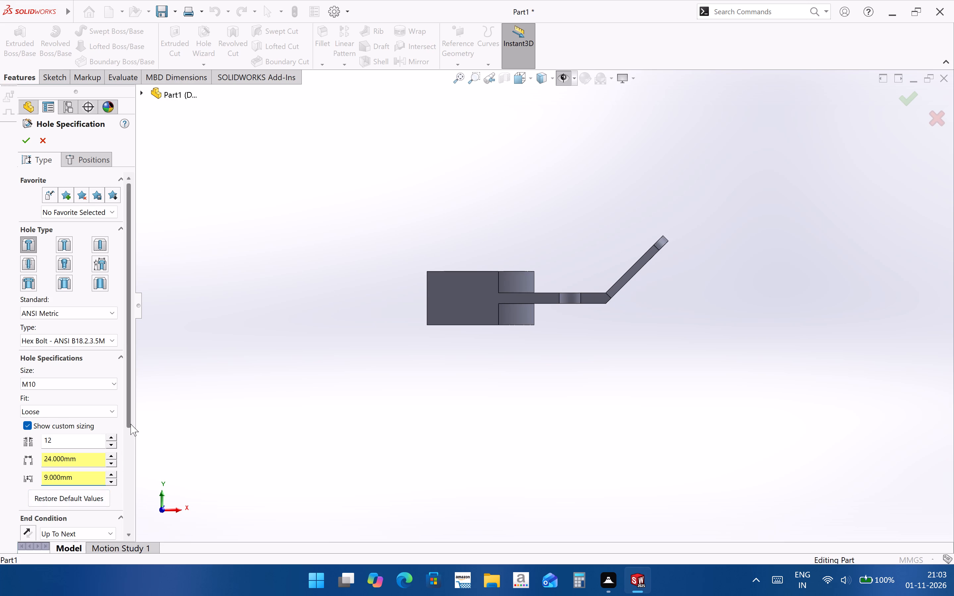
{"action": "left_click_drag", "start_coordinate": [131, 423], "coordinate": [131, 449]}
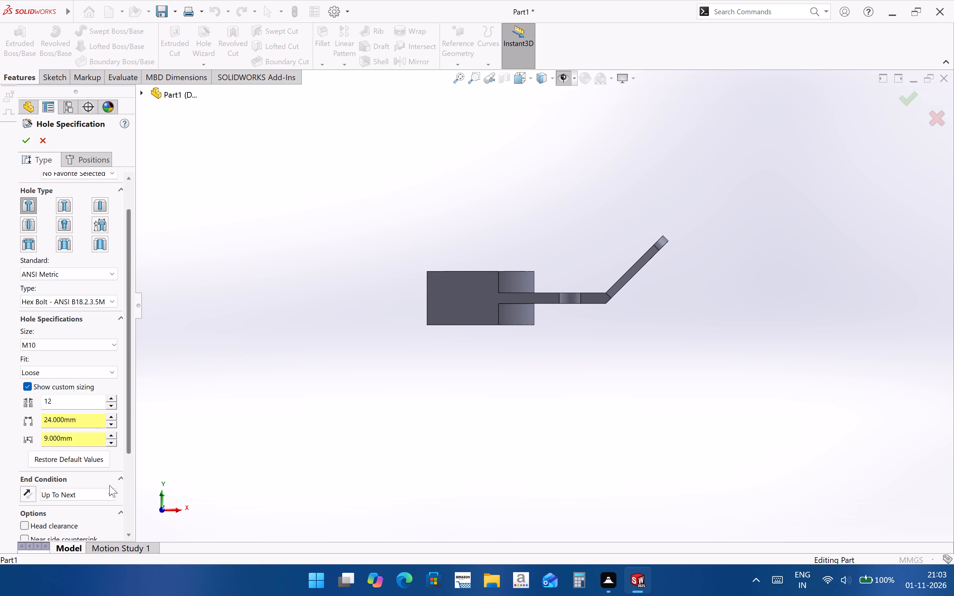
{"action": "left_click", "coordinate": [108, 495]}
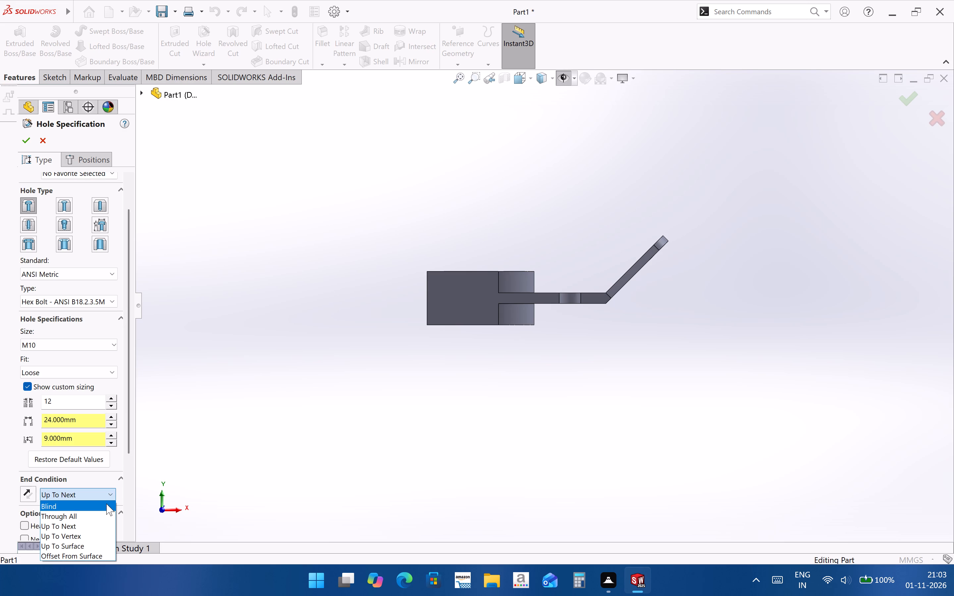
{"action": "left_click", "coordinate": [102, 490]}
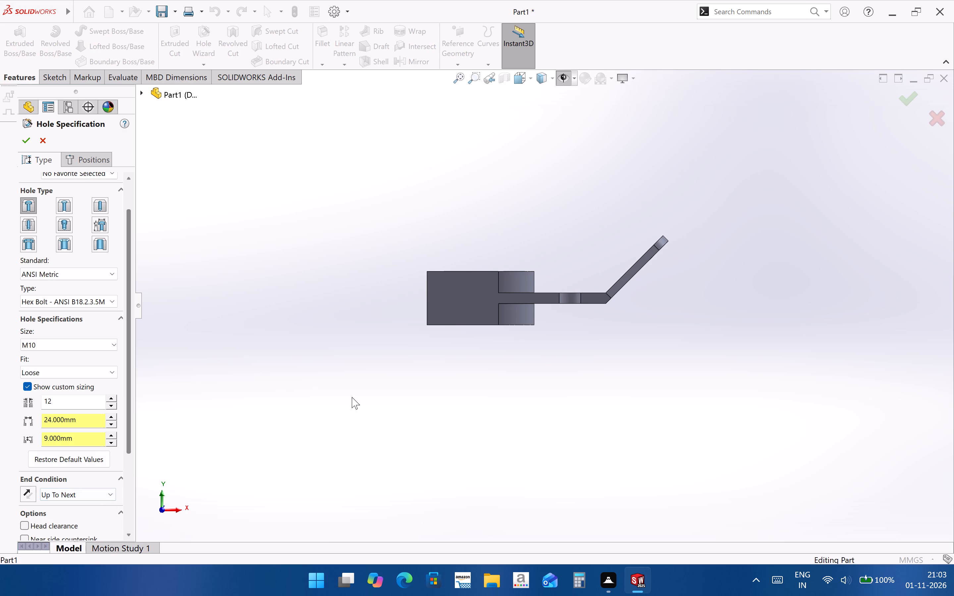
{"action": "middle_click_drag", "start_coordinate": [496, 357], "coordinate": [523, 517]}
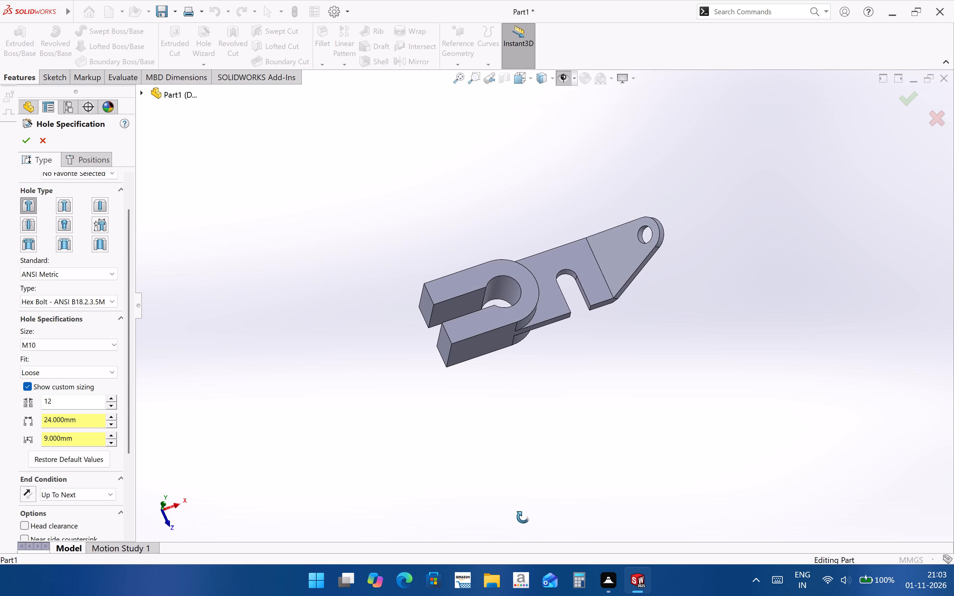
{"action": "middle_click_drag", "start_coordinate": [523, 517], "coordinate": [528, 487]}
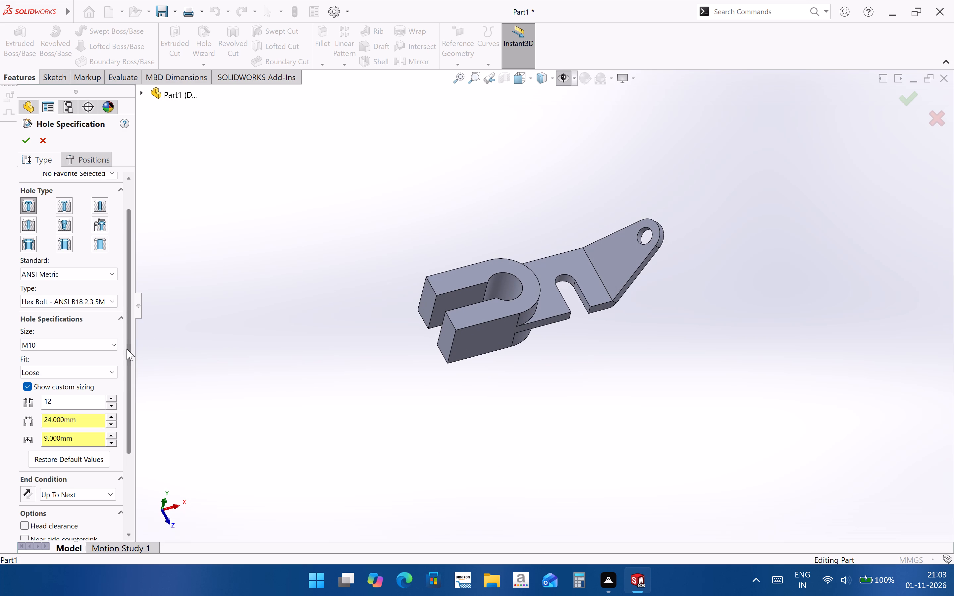
Place the counterbore hole on the slotted body's outer side face, about 30 mm from the open end and 24 mm above the bottom edge.
{"action": "left_click_drag", "start_coordinate": [127, 349], "coordinate": [134, 390]}
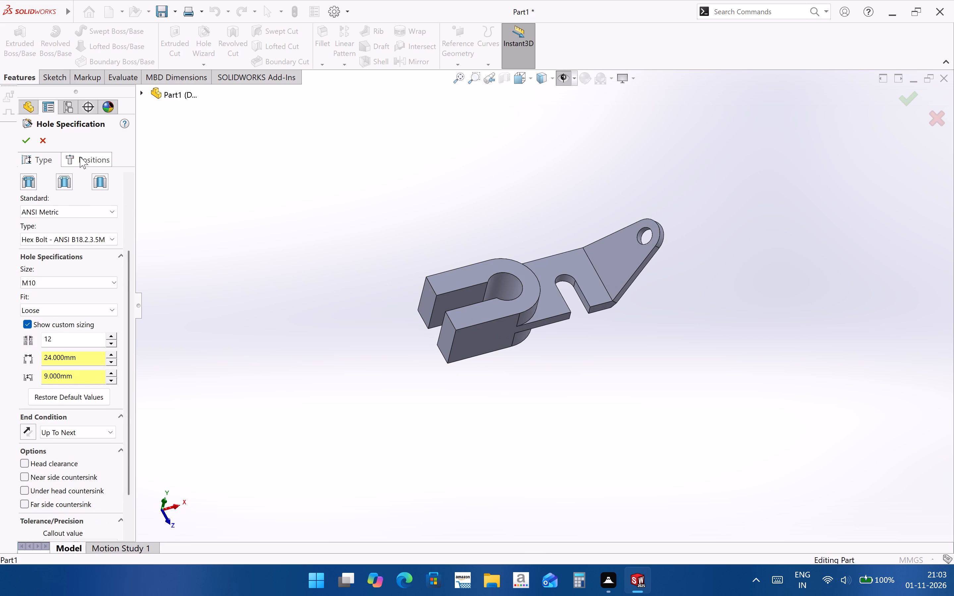
{"action": "left_click", "coordinate": [81, 157]}
{"action": "left_click", "coordinate": [487, 342]}
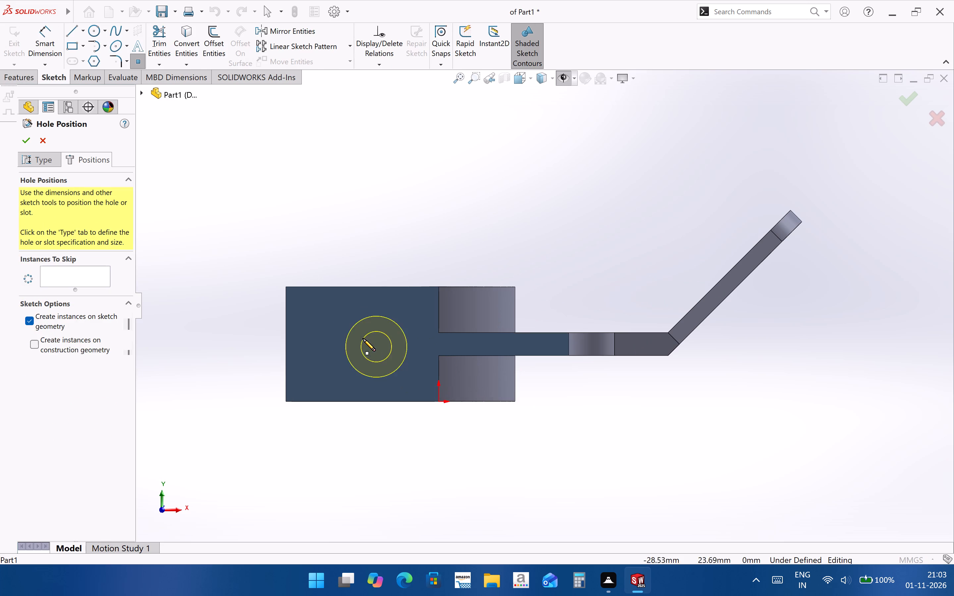
{"action": "left_click", "coordinate": [361, 341]}
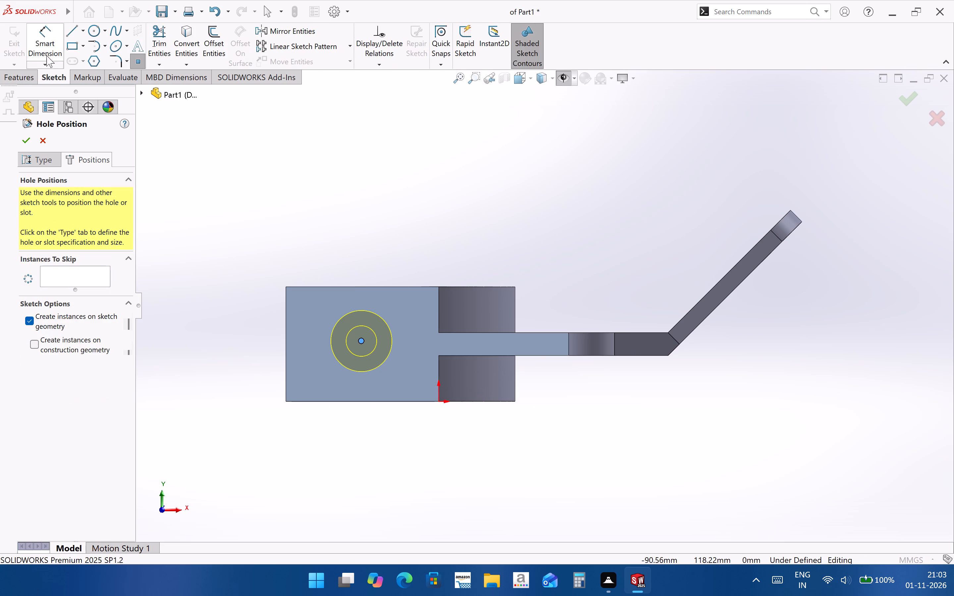
Dimension the counterbore centre 22.5 mm from the bottom edge of the body's side face.
{"action": "left_click", "coordinate": [52, 51]}
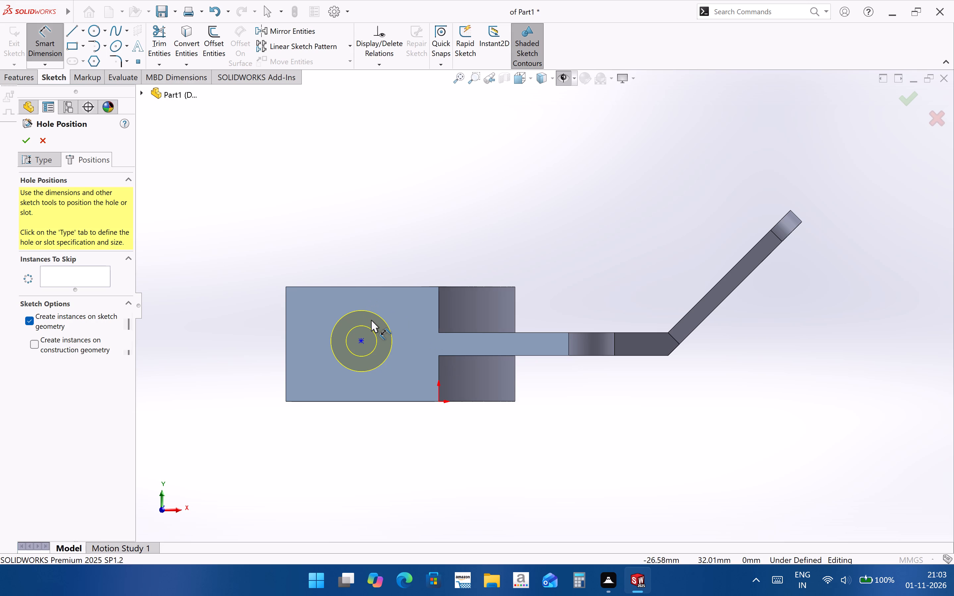
{"action": "left_click", "coordinate": [360, 340]}
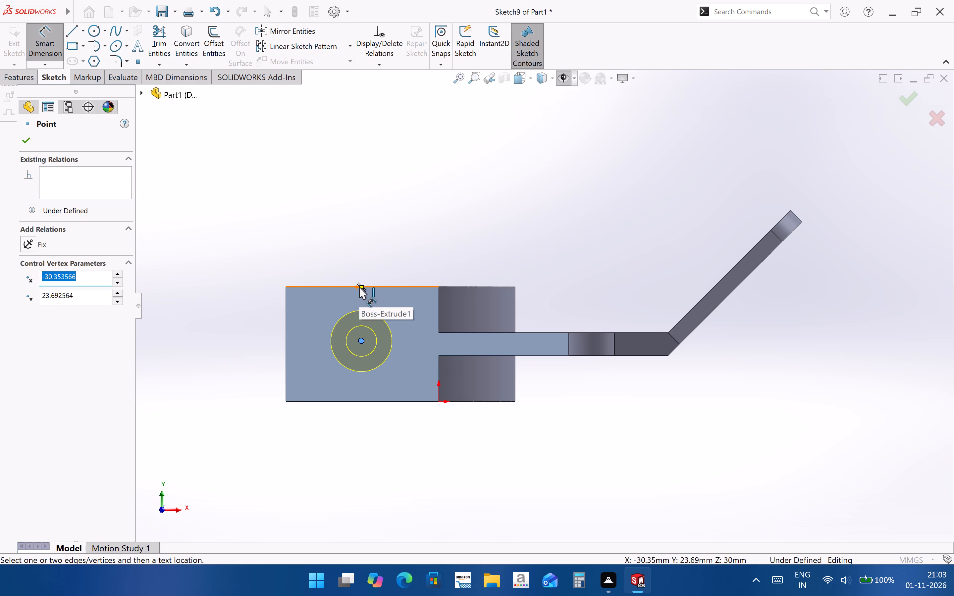
{"action": "middle_click_drag", "start_coordinate": [368, 387], "coordinate": [479, 479]}
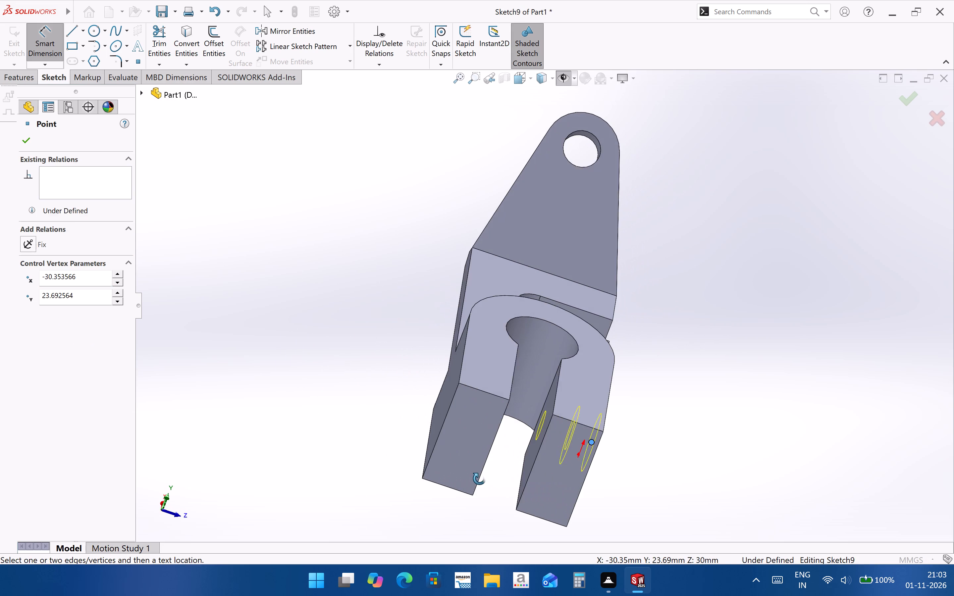
{"action": "middle_click_drag", "start_coordinate": [479, 479], "coordinate": [475, 478]}
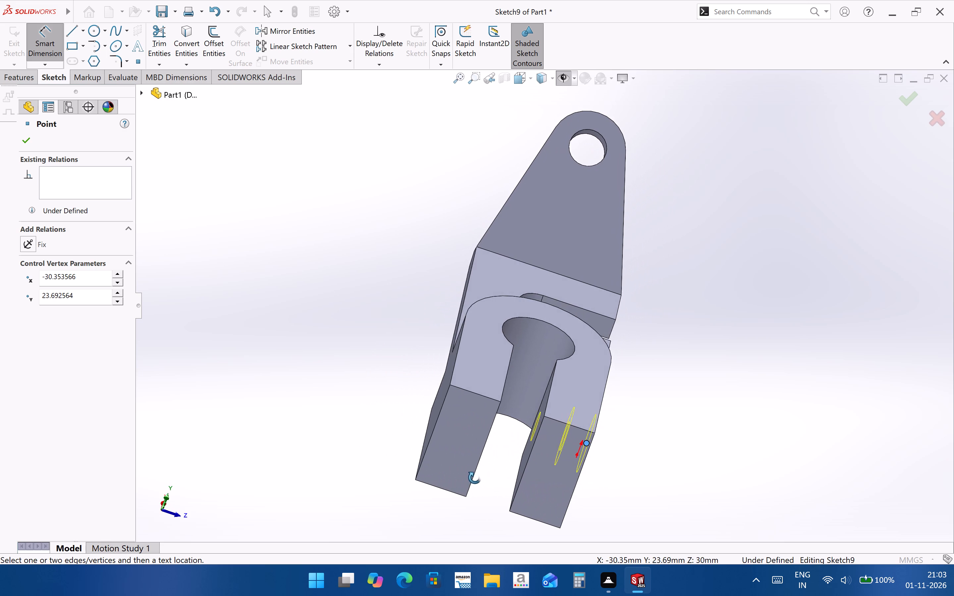
{"action": "middle_click_drag", "start_coordinate": [475, 478], "coordinate": [455, 459]}
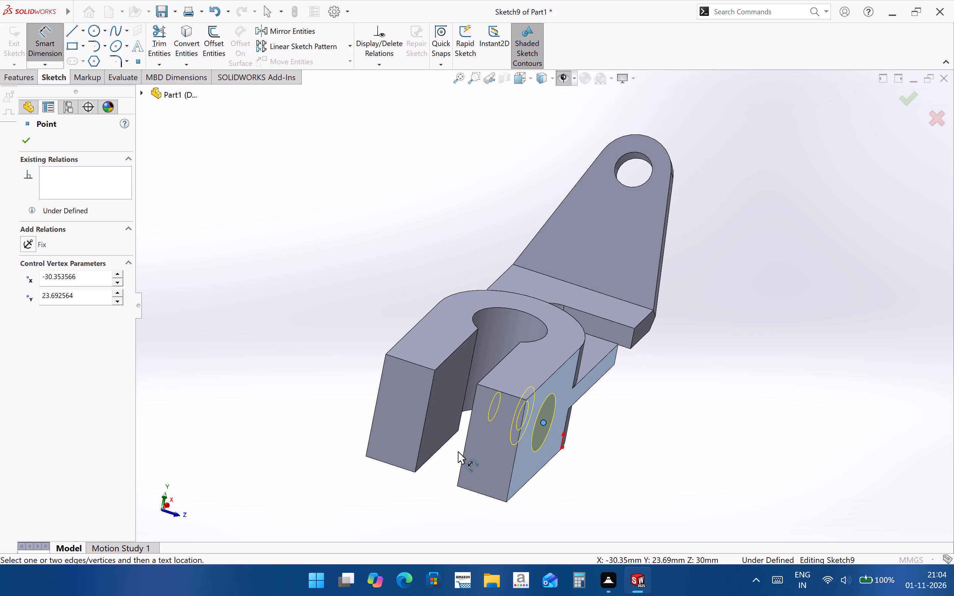
{"action": "middle_click_drag", "start_coordinate": [456, 451], "coordinate": [422, 425]}
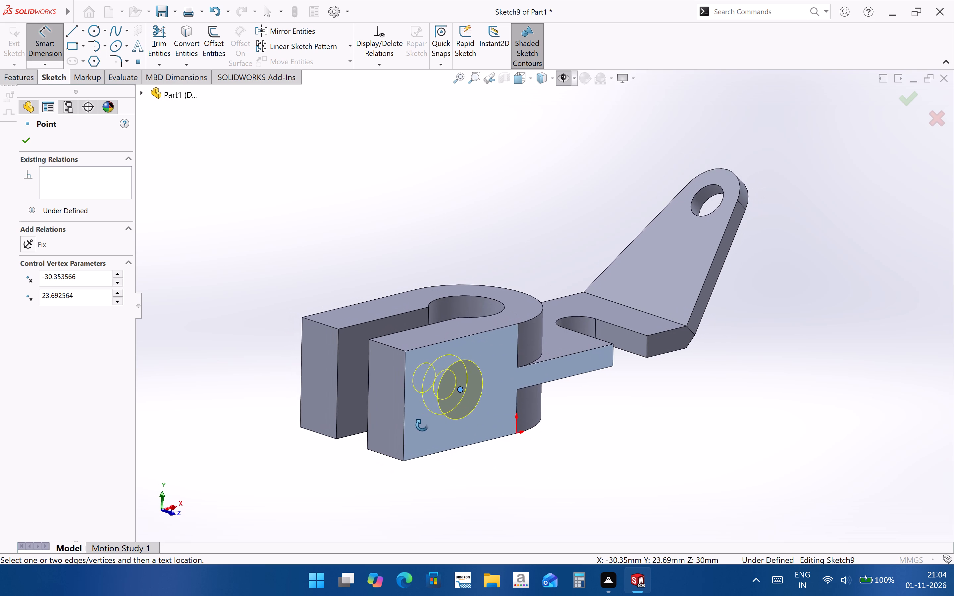
{"action": "middle_click_drag", "start_coordinate": [422, 425], "coordinate": [398, 483]}
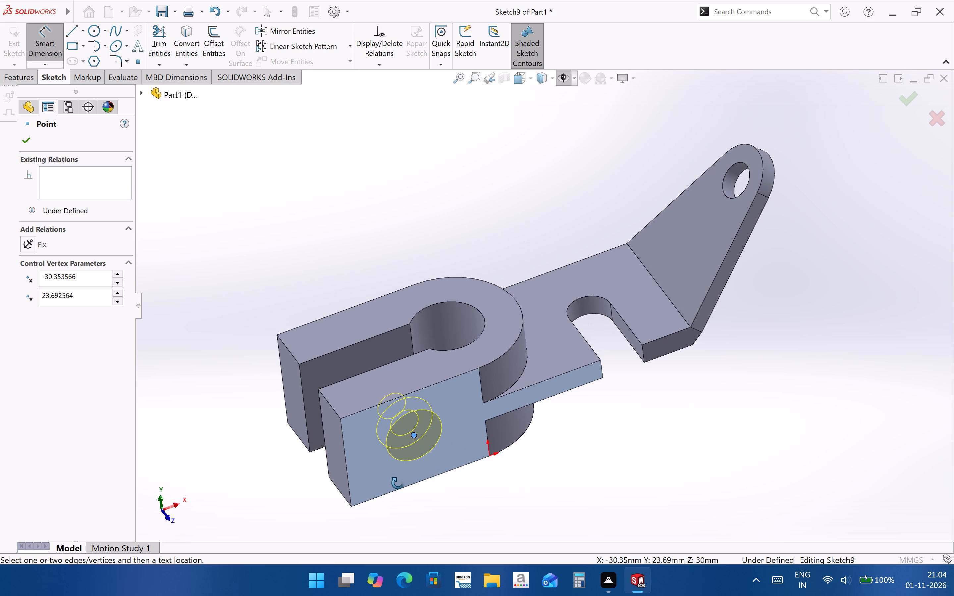
{"action": "middle_click_drag", "start_coordinate": [398, 483], "coordinate": [425, 495]}
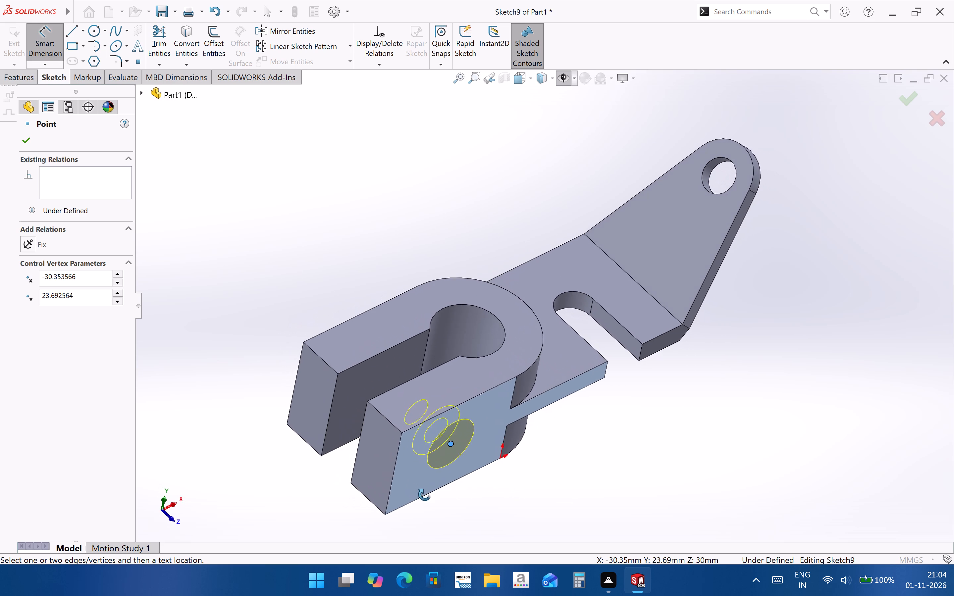
{"action": "middle_click_drag", "start_coordinate": [425, 495], "coordinate": [406, 473]}
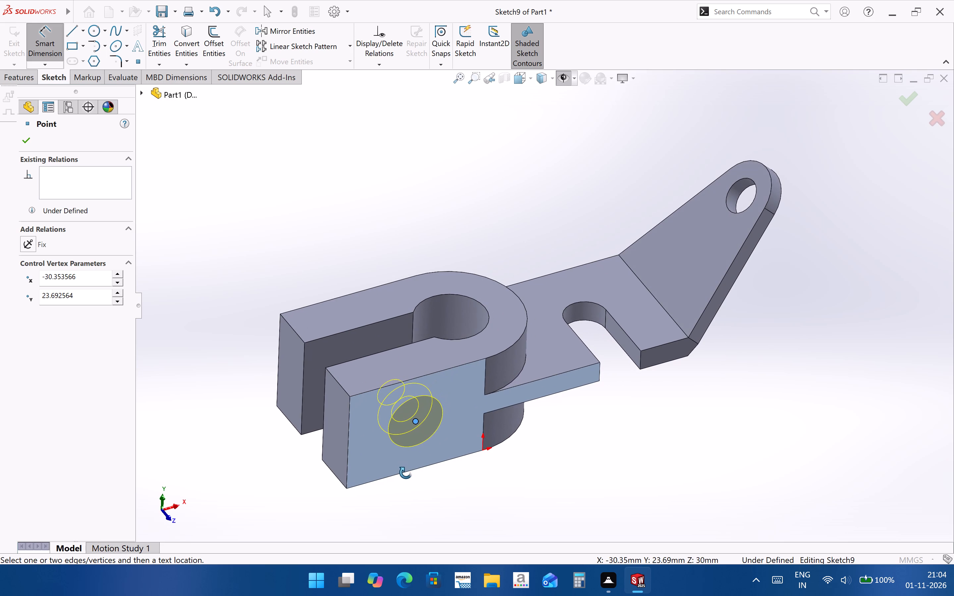
{"action": "middle_click_drag", "start_coordinate": [406, 473], "coordinate": [405, 473]}
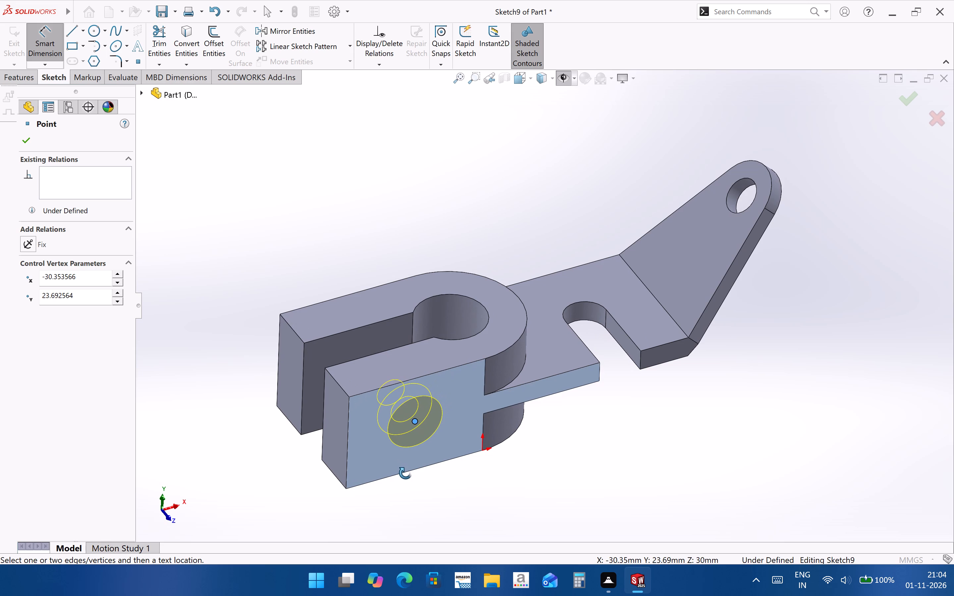
{"action": "middle_click_drag", "start_coordinate": [405, 473], "coordinate": [403, 464]}
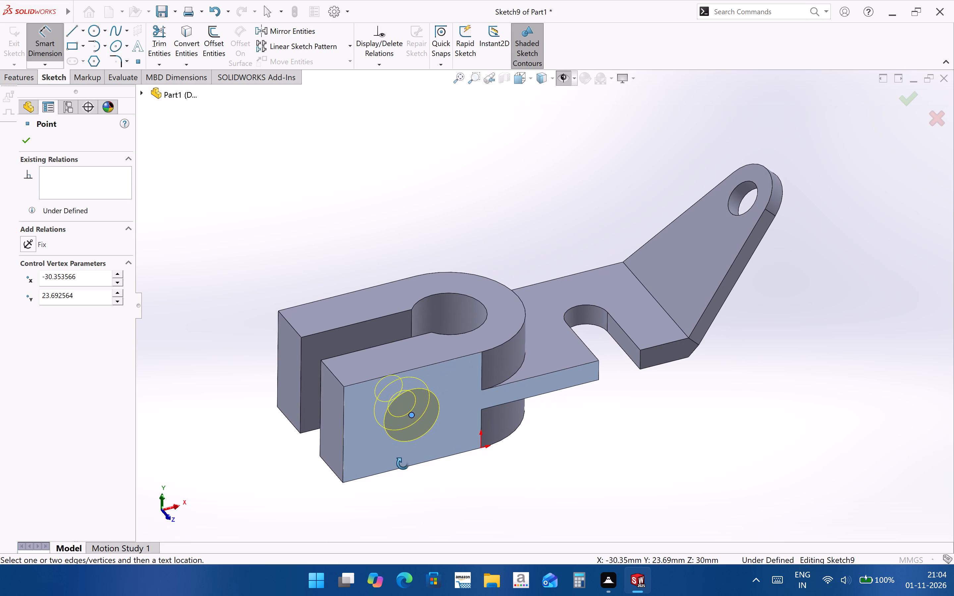
{"action": "middle_click_drag", "start_coordinate": [403, 464], "coordinate": [381, 425]}
{"action": "left_click", "coordinate": [401, 442]}
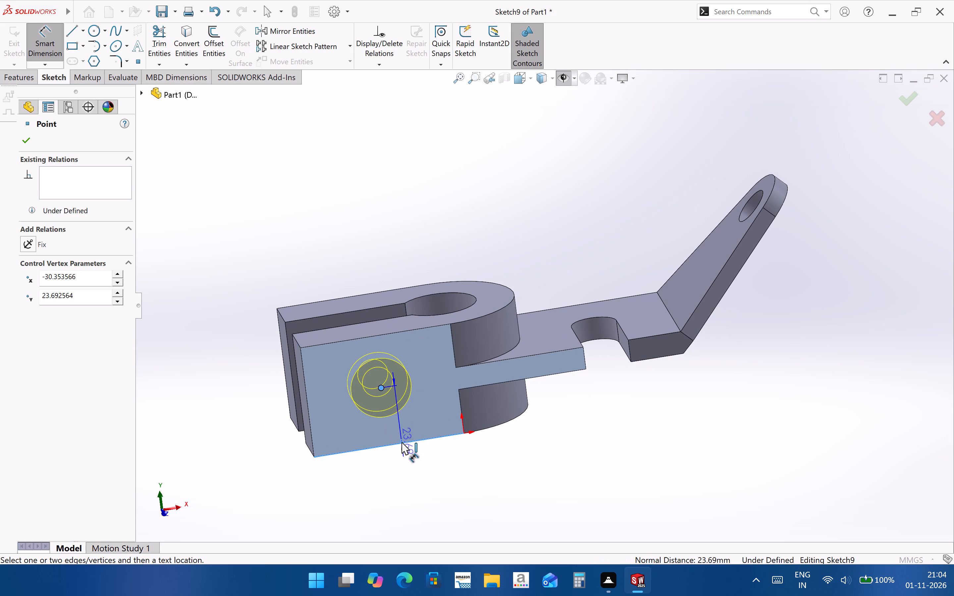
{"action": "left_click", "coordinate": [406, 422]}
{"action": "type", "text": "22.5"}
{"action": "key", "text": "Return"}
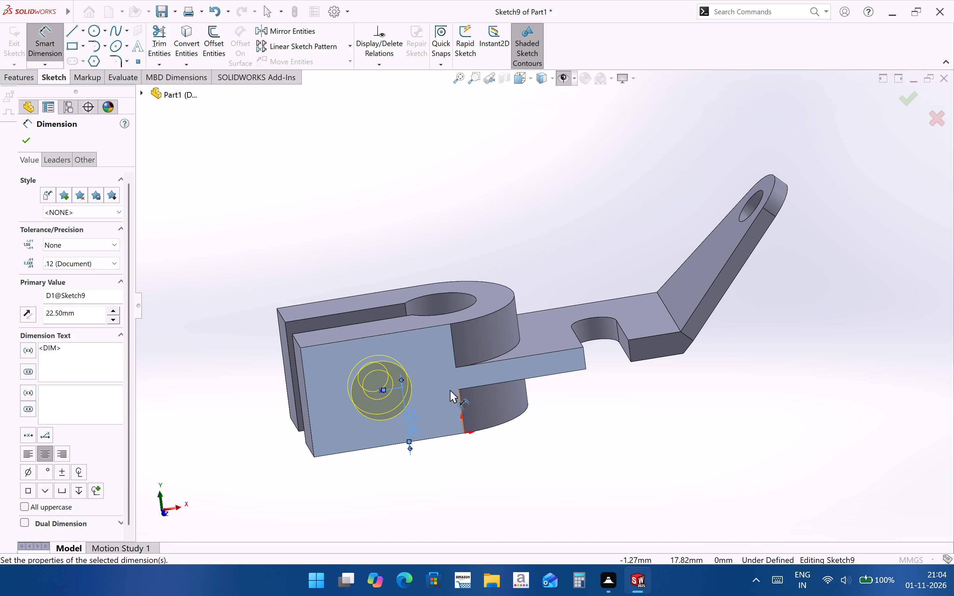
Dimension the counterbore centre 24 mm from the body's open-end edge and finish the hole.
{"action": "left_click", "coordinate": [308, 413]}
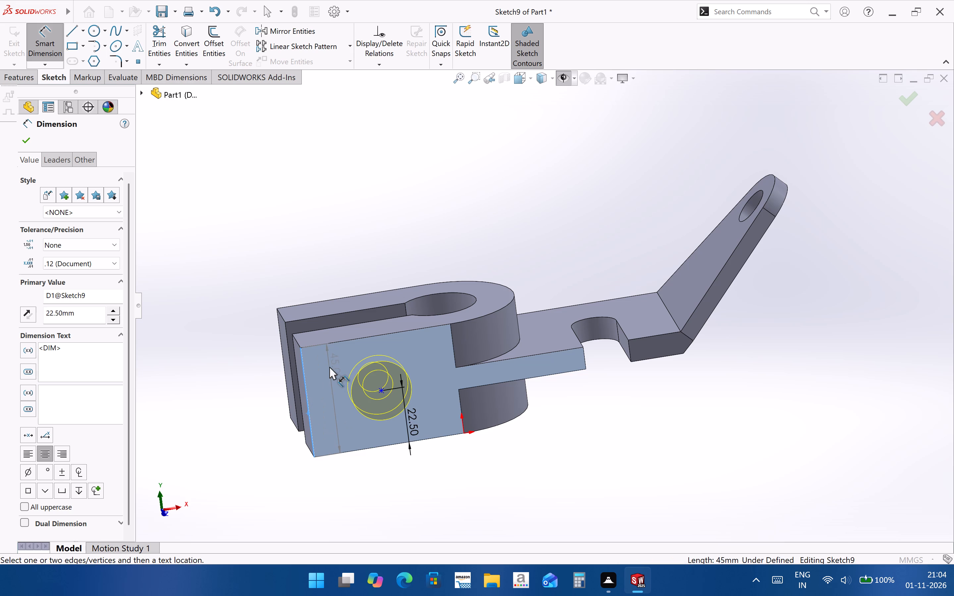
{"action": "left_click", "coordinate": [381, 392]}
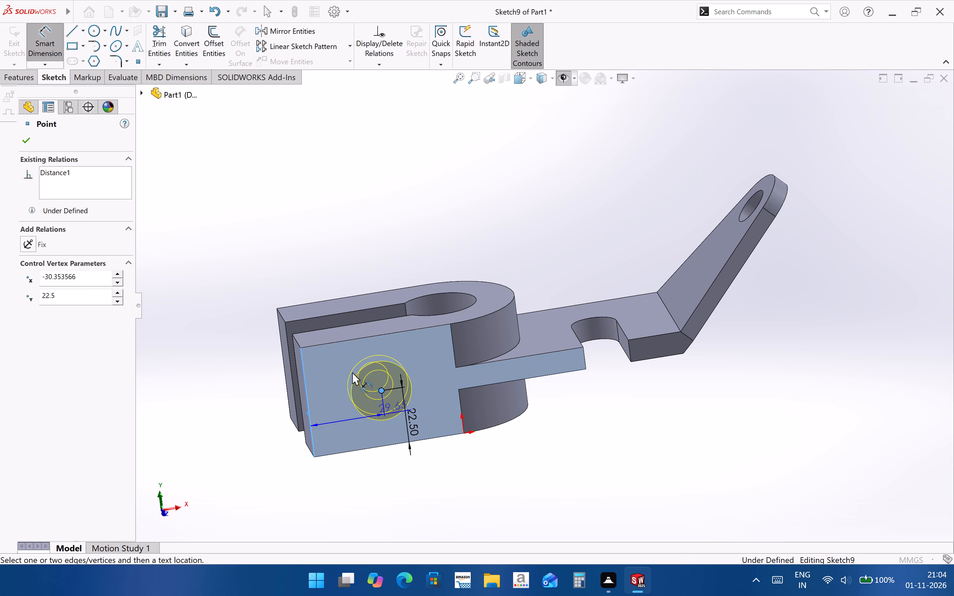
{"action": "left_click", "coordinate": [343, 367]}
{"action": "type", "text": "24"}
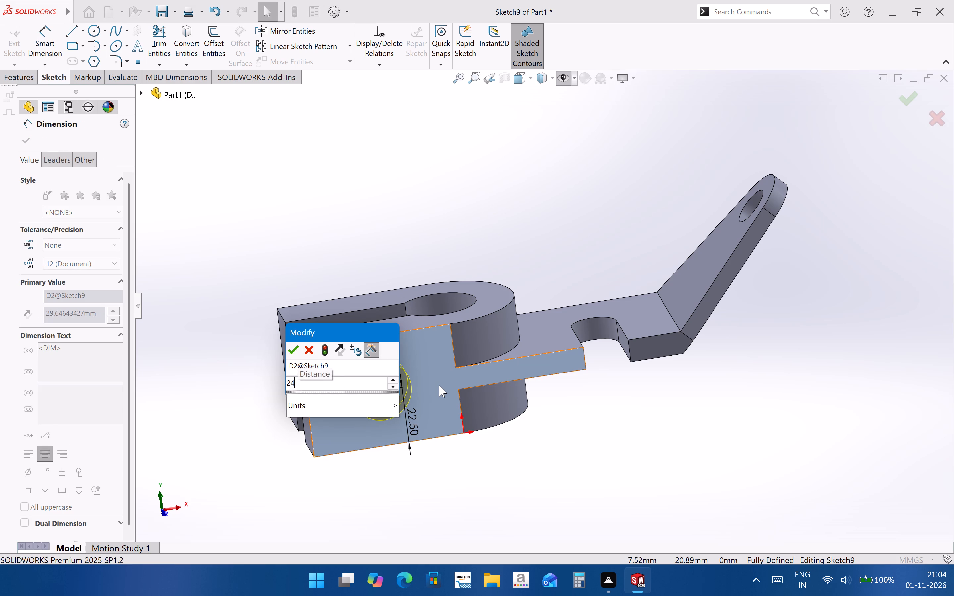
{"action": "key", "text": "Return"}
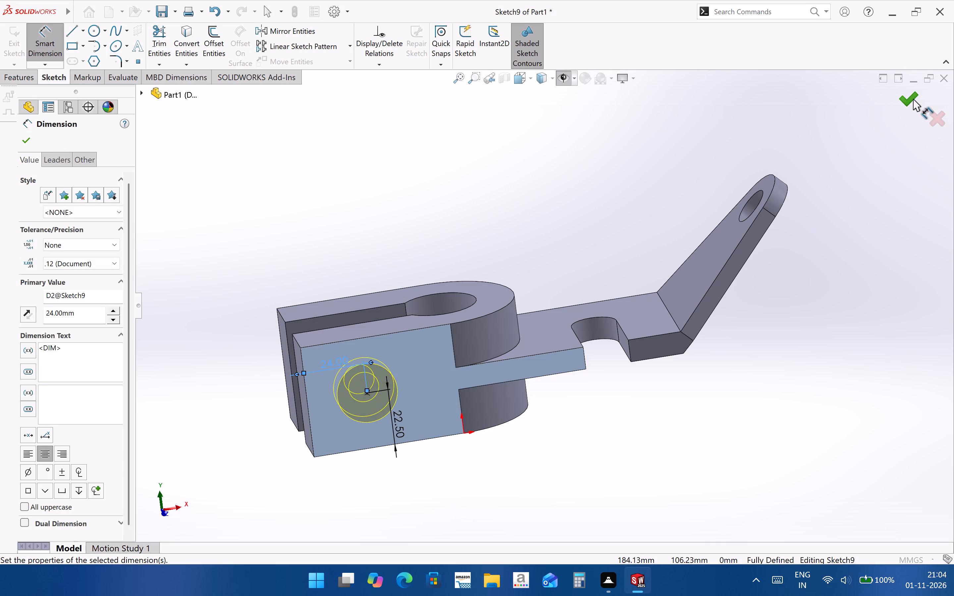
{"action": "left_click", "coordinate": [913, 99]}
{"action": "left_click", "coordinate": [677, 421]}
Inspect the finished counterbore from both sides of the slotted body's wall, checking its depth, diameters and through hole.
{"action": "middle_click_drag", "start_coordinate": [388, 416], "coordinate": [499, 530]}
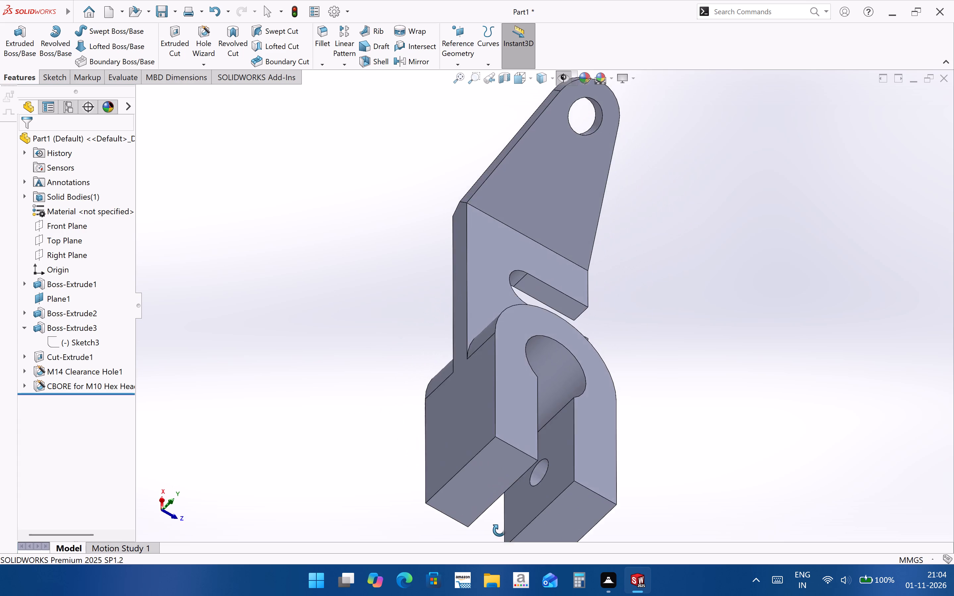
{"action": "middle_click_drag", "start_coordinate": [499, 530], "coordinate": [397, 393]}
{"action": "left_click", "coordinate": [384, 357]}
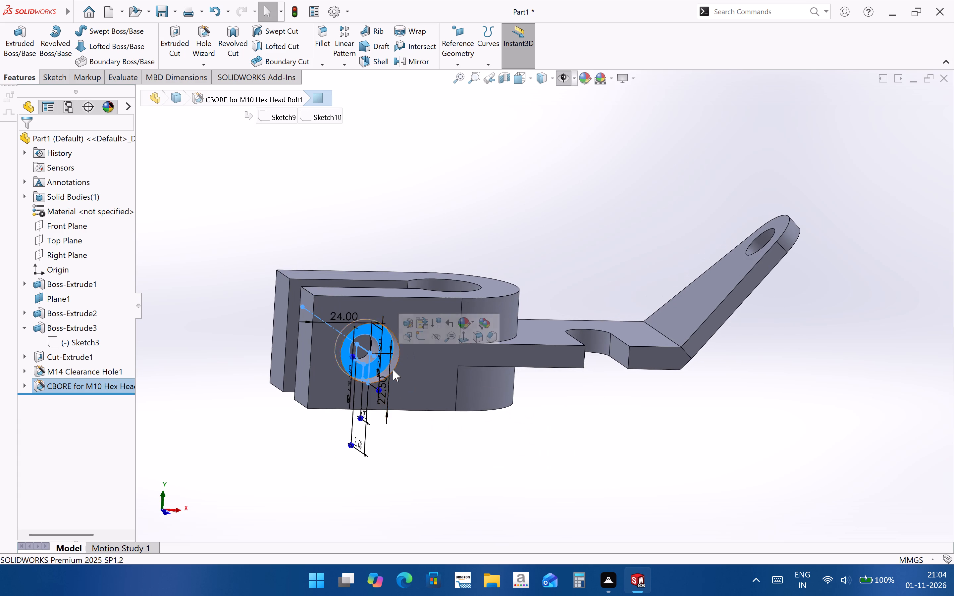
{"action": "left_click", "coordinate": [405, 373], "text": "ctrl"}
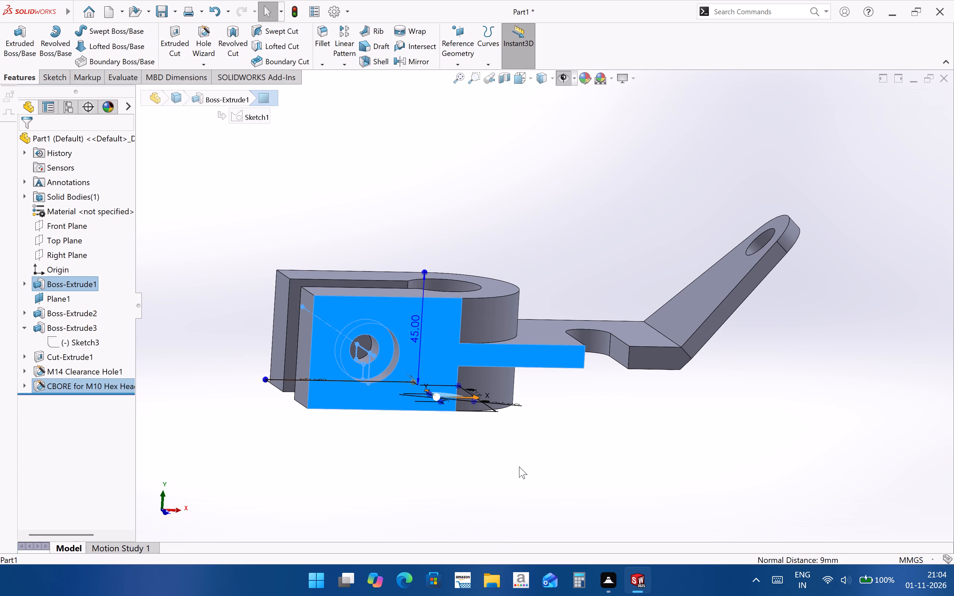
{"action": "left_click", "coordinate": [448, 461]}
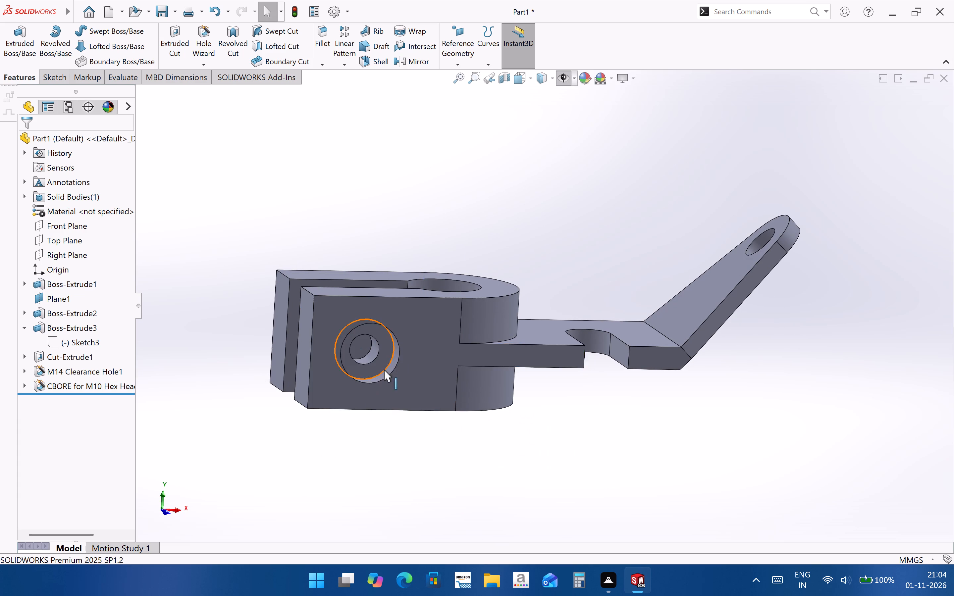
{"action": "scroll", "coordinate": [388, 346], "scroll_direction": "down", "scroll_amount": 3}
{"action": "middle_click_drag", "start_coordinate": [380, 353], "coordinate": [475, 425]}
{"action": "left_click", "coordinate": [452, 409]}
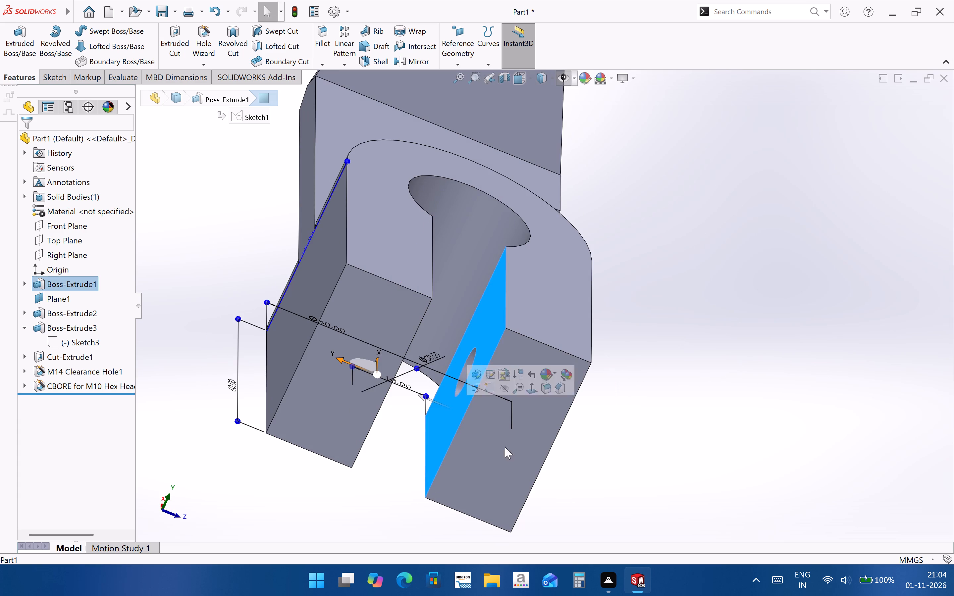
{"action": "middle_click_drag", "start_coordinate": [558, 469], "coordinate": [481, 441]}
{"action": "left_click", "coordinate": [645, 340], "text": "ctrl"}
{"action": "scroll", "coordinate": [427, 378], "scroll_direction": "up", "scroll_amount": 2}
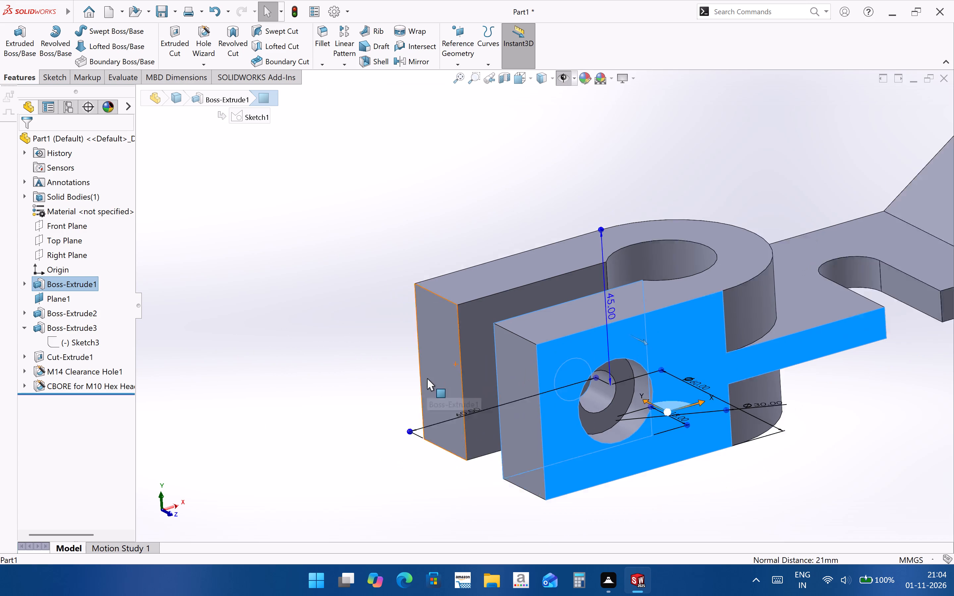
{"action": "scroll", "coordinate": [427, 378], "scroll_direction": "up", "scroll_amount": 2}
{"action": "left_click", "coordinate": [565, 457]}
{"action": "scroll", "coordinate": [610, 338], "scroll_direction": "down", "scroll_amount": 3}
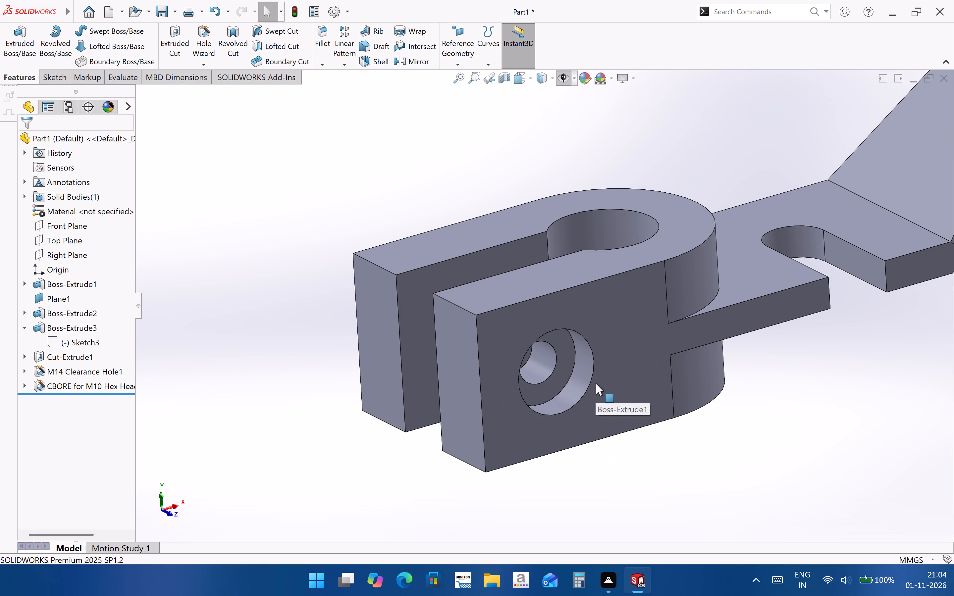
{"action": "left_click", "coordinate": [585, 385]}
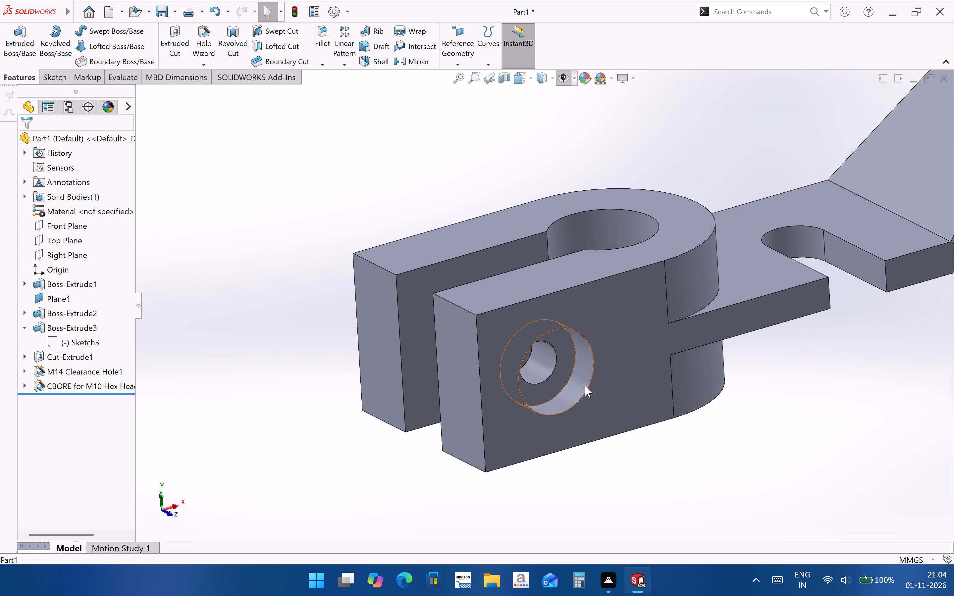
{"action": "left_click", "coordinate": [670, 481]}
{"action": "left_click", "coordinate": [543, 364]}
{"action": "left_click", "coordinate": [679, 457]}
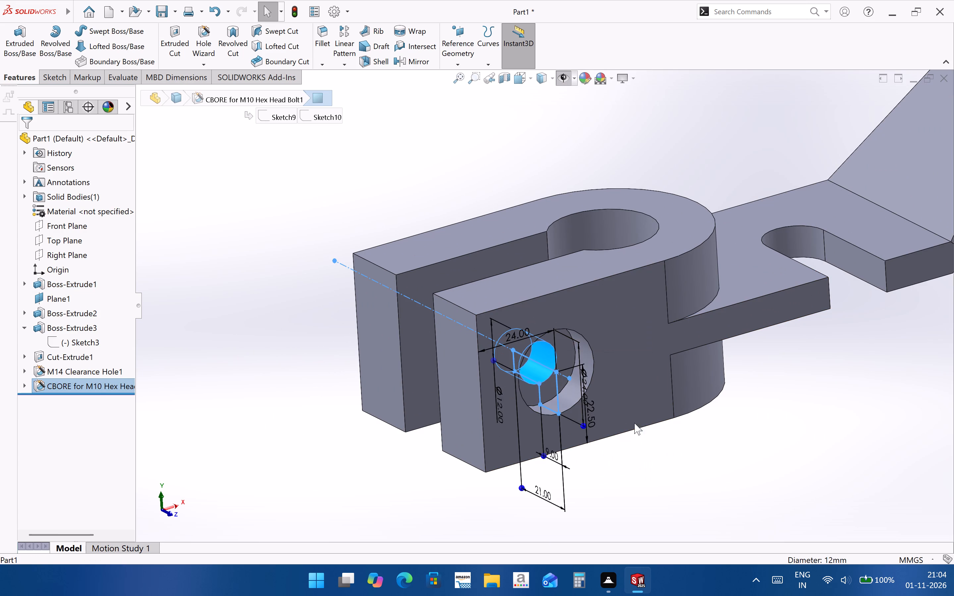
{"action": "scroll", "coordinate": [382, 266], "scroll_direction": "up", "scroll_amount": 3}
{"action": "middle_click_drag", "start_coordinate": [584, 390], "coordinate": [547, 414]}
{"action": "scroll", "coordinate": [557, 378], "scroll_direction": "up", "scroll_amount": 1}
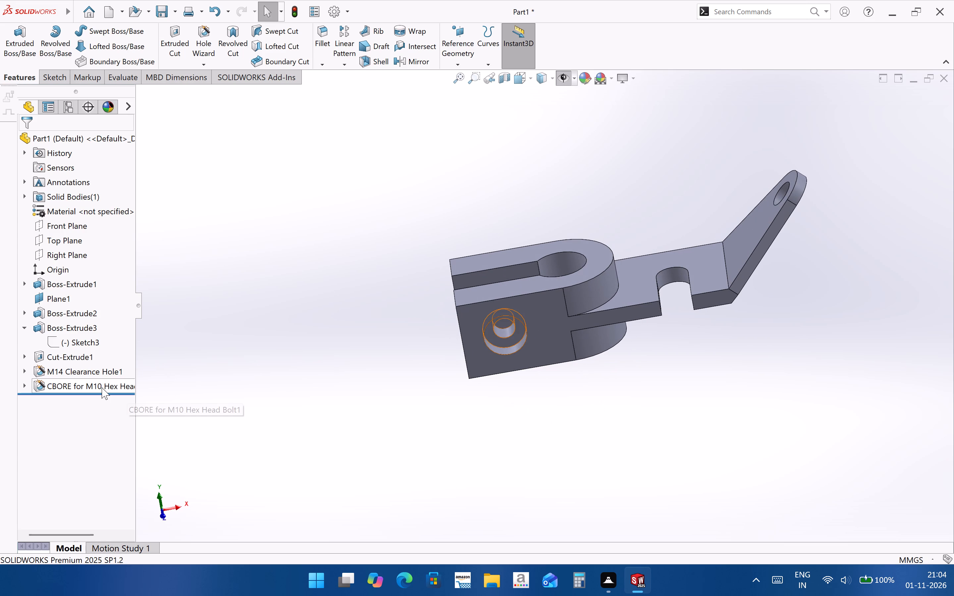
Display the primary planes and mirror the counterbore hole about the Front Plane onto the slotted body's opposite wall.
{"action": "left_click", "coordinate": [101, 387]}
{"action": "middle_click_drag", "start_coordinate": [352, 385], "coordinate": [434, 450]}
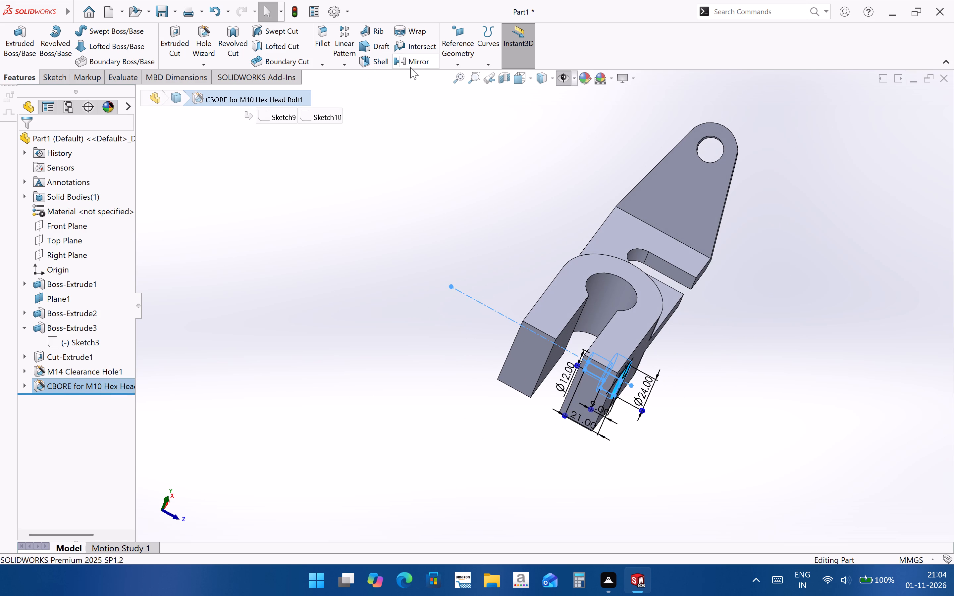
{"action": "left_click", "coordinate": [410, 67]}
{"action": "left_click", "coordinate": [552, 78]}
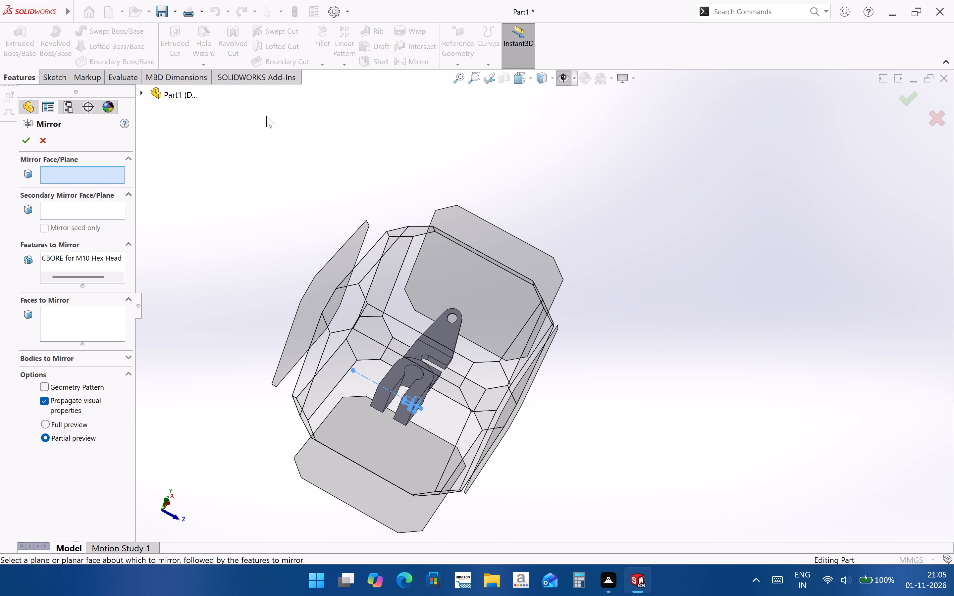
{"action": "left_click", "coordinate": [571, 78]}
{"action": "left_click", "coordinate": [573, 79]}
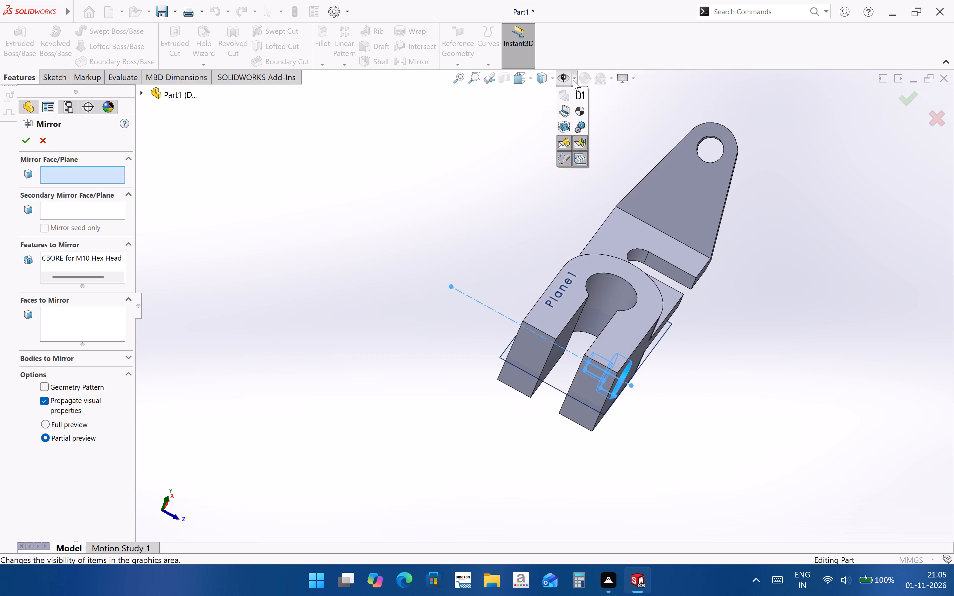
{"action": "left_click", "coordinate": [584, 97]}
{"action": "left_click", "coordinate": [838, 442]}
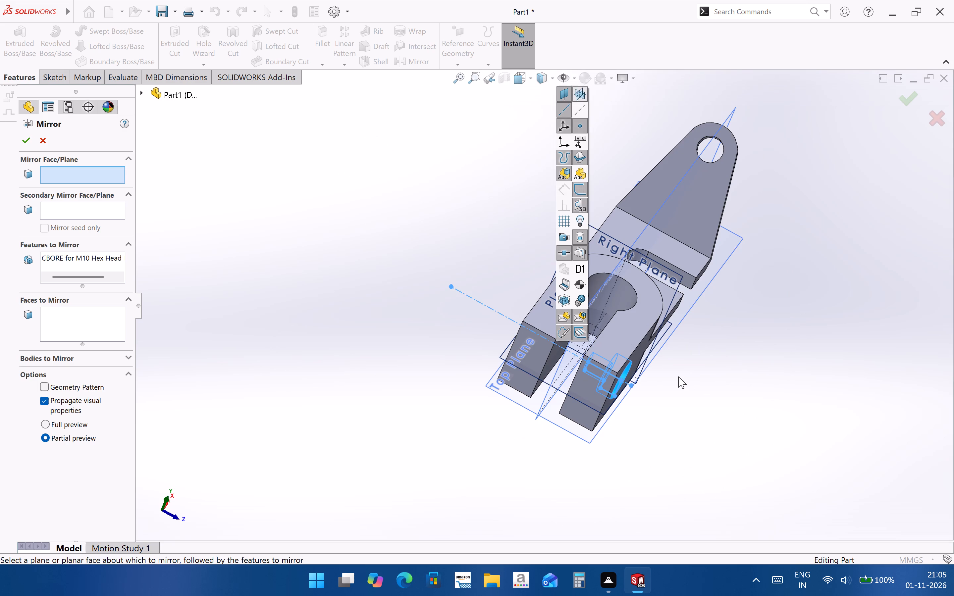
{"action": "left_click", "coordinate": [605, 290]}
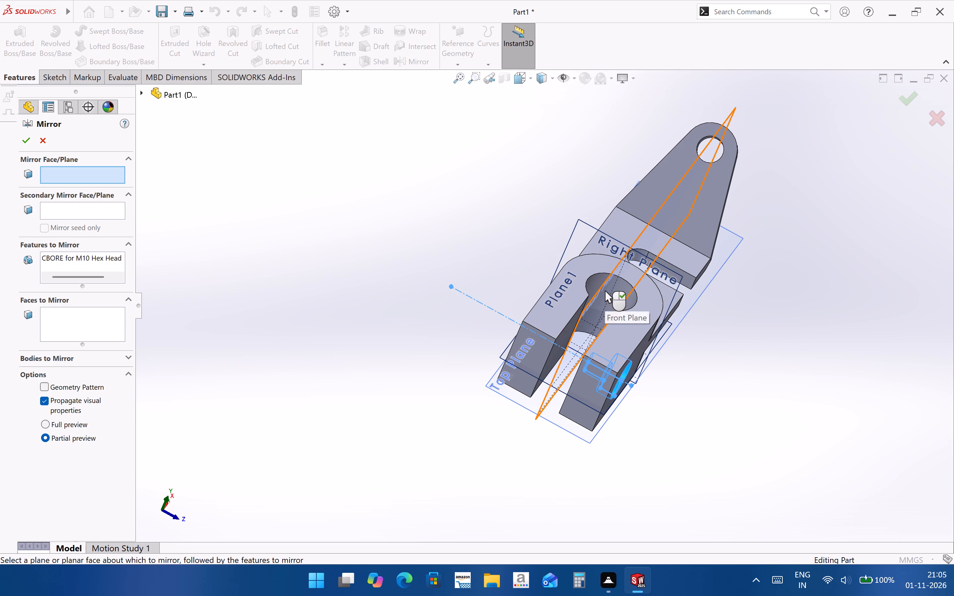
{"action": "left_click", "coordinate": [23, 144]}
{"action": "left_click", "coordinate": [471, 450]}
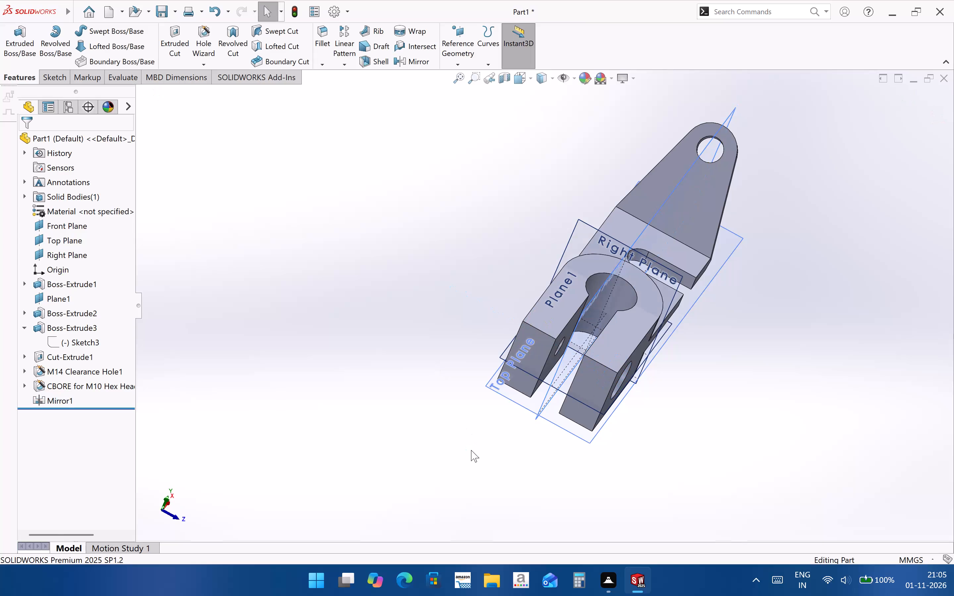
Hide the primary planes and the remaining reference plane so only the solid part is displayed.
{"action": "middle_click_drag", "start_coordinate": [527, 383], "coordinate": [464, 353]}
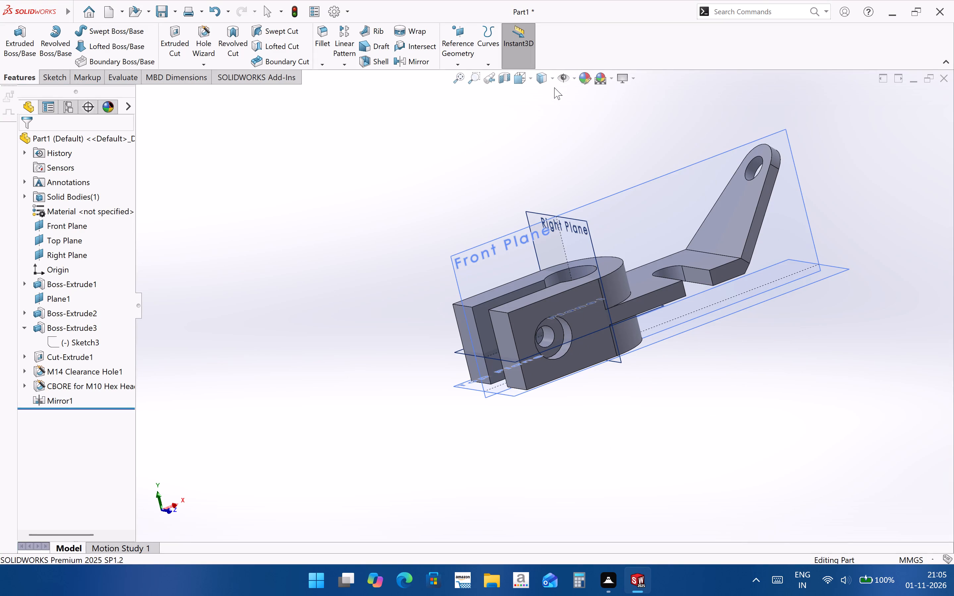
{"action": "left_click", "coordinate": [574, 81]}
{"action": "left_click", "coordinate": [573, 82]}
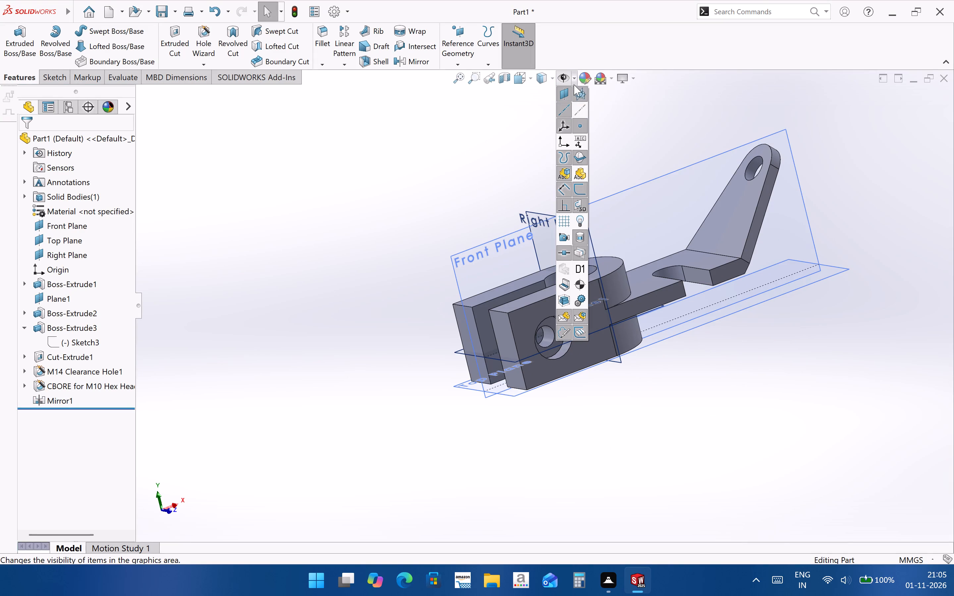
{"action": "left_click", "coordinate": [578, 91]}
{"action": "left_click", "coordinate": [696, 506]}
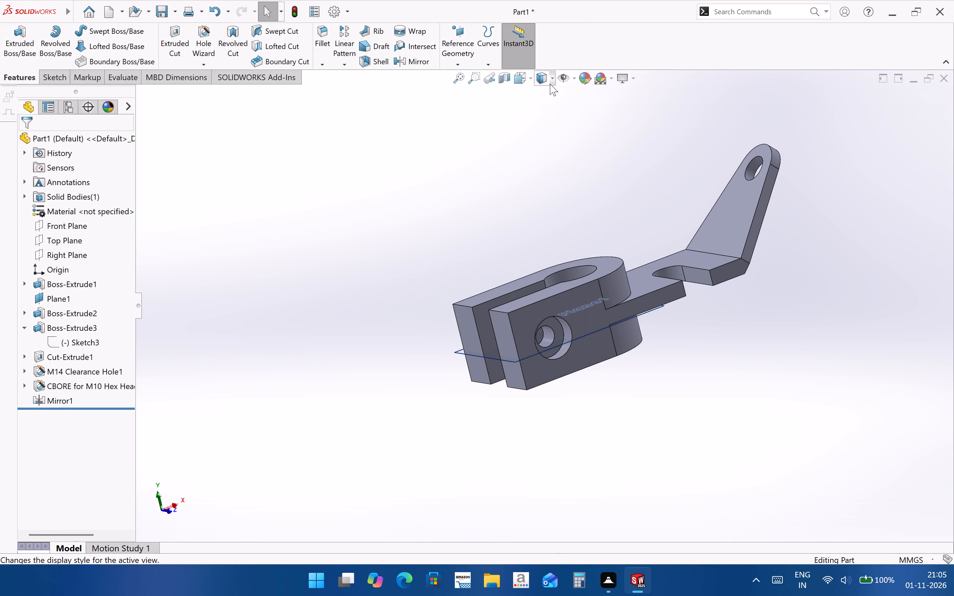
{"action": "left_click", "coordinate": [550, 83]}
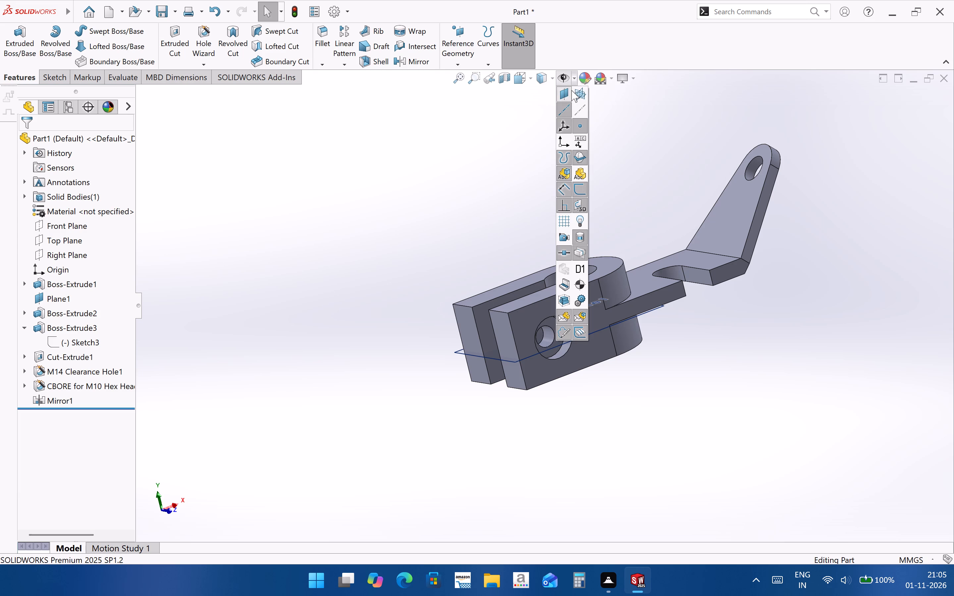
{"action": "left_click", "coordinate": [571, 90]}
{"action": "left_click", "coordinate": [609, 483]}
Examine the finished part from several sides, checking the mirrored counterbore, slotted arm and angled tapered end.
{"action": "middle_click_drag", "start_coordinate": [402, 357], "coordinate": [491, 455]}
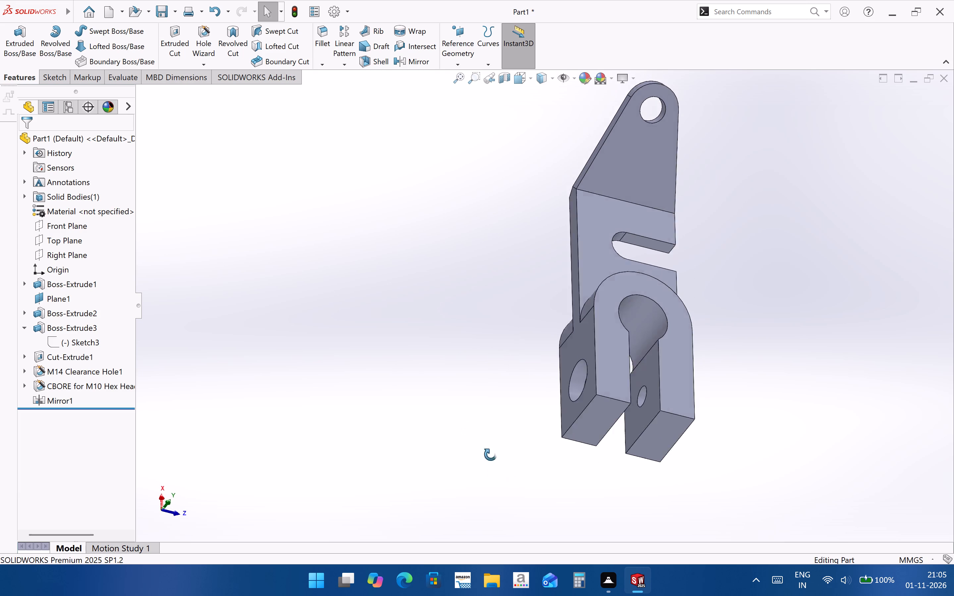
{"action": "middle_click_drag", "start_coordinate": [491, 455], "coordinate": [406, 363]}
{"action": "scroll", "coordinate": [447, 393], "scroll_direction": "up", "scroll_amount": 2}
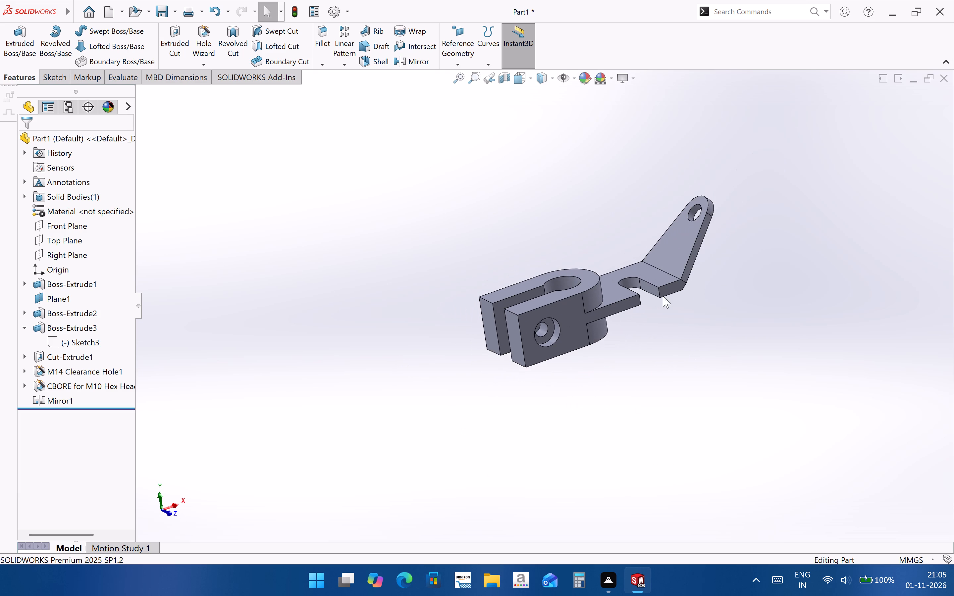
{"action": "scroll", "coordinate": [665, 242], "scroll_direction": "down", "scroll_amount": 2}
{"action": "middle_click_drag", "start_coordinate": [625, 311], "coordinate": [586, 302]}
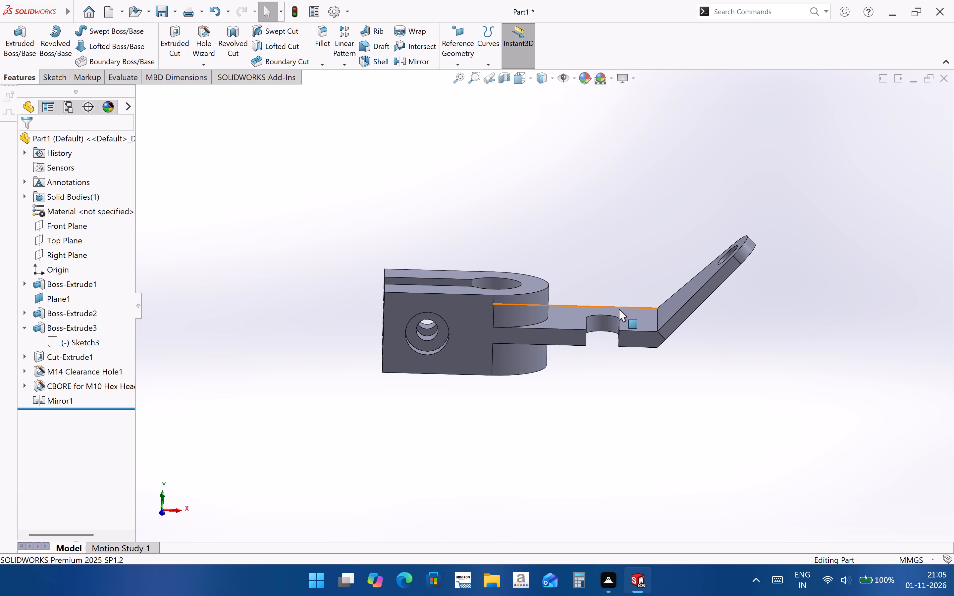
{"action": "left_click", "coordinate": [628, 316]}
{"action": "left_click", "coordinate": [668, 300], "text": "ctrl"}
{"action": "left_click", "coordinate": [767, 391]}
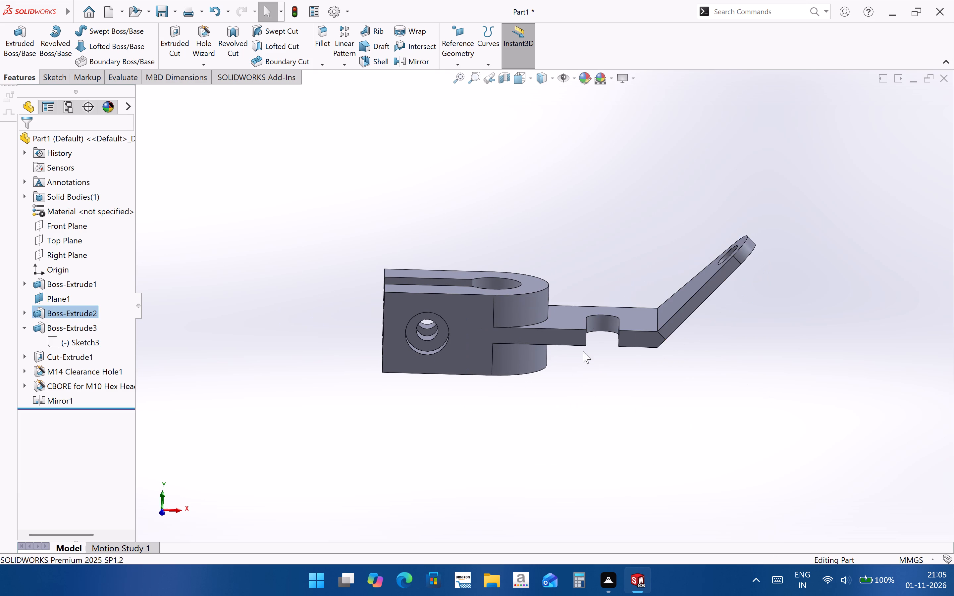
{"action": "middle_click_drag", "start_coordinate": [584, 351], "coordinate": [609, 500]}
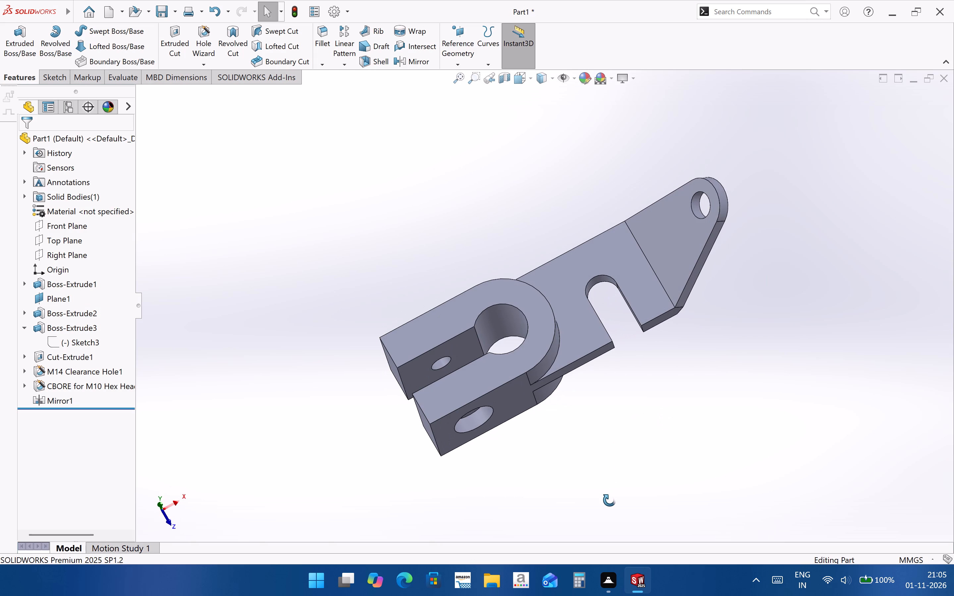
{"action": "middle_click_drag", "start_coordinate": [609, 500], "coordinate": [729, 431]}
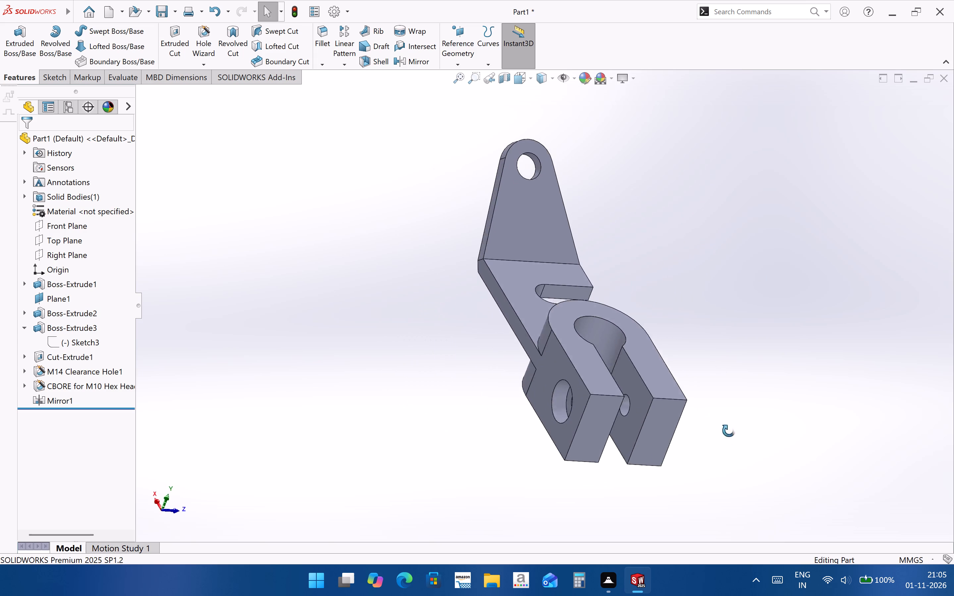
{"action": "middle_click_drag", "start_coordinate": [729, 431], "coordinate": [719, 470]}
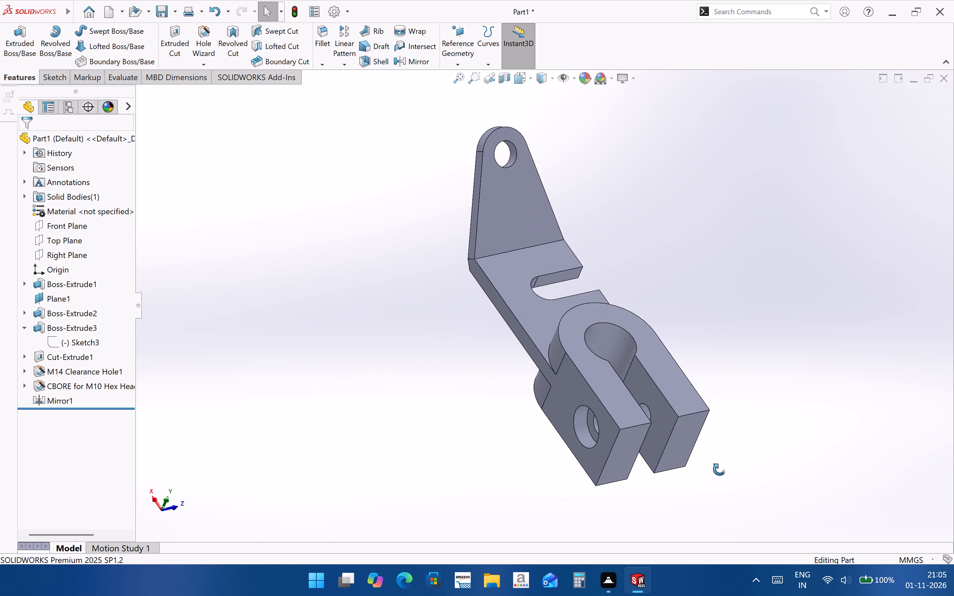
{"action": "middle_click_drag", "start_coordinate": [719, 470], "coordinate": [761, 491]}
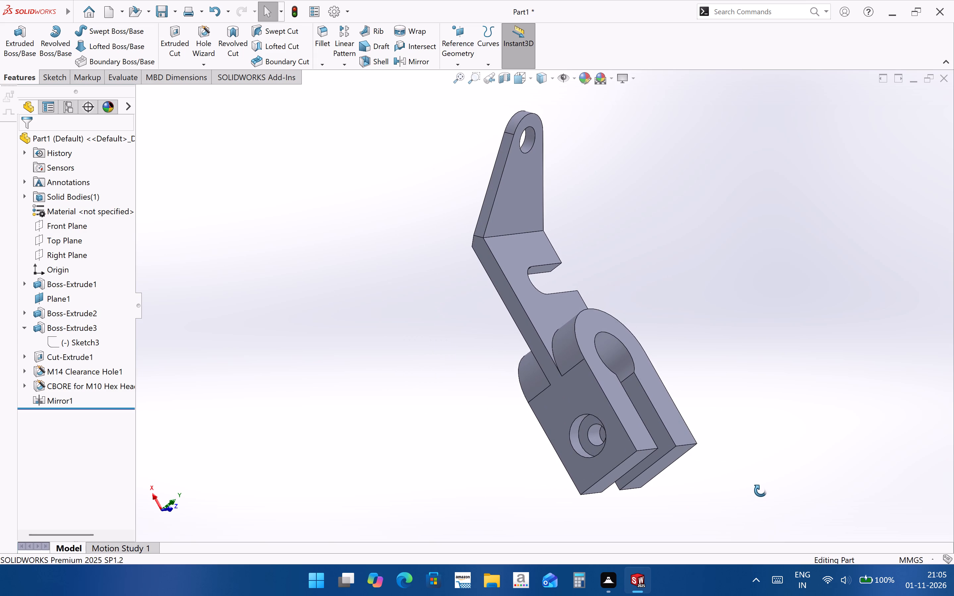
{"action": "middle_click_drag", "start_coordinate": [761, 491], "coordinate": [632, 415]}
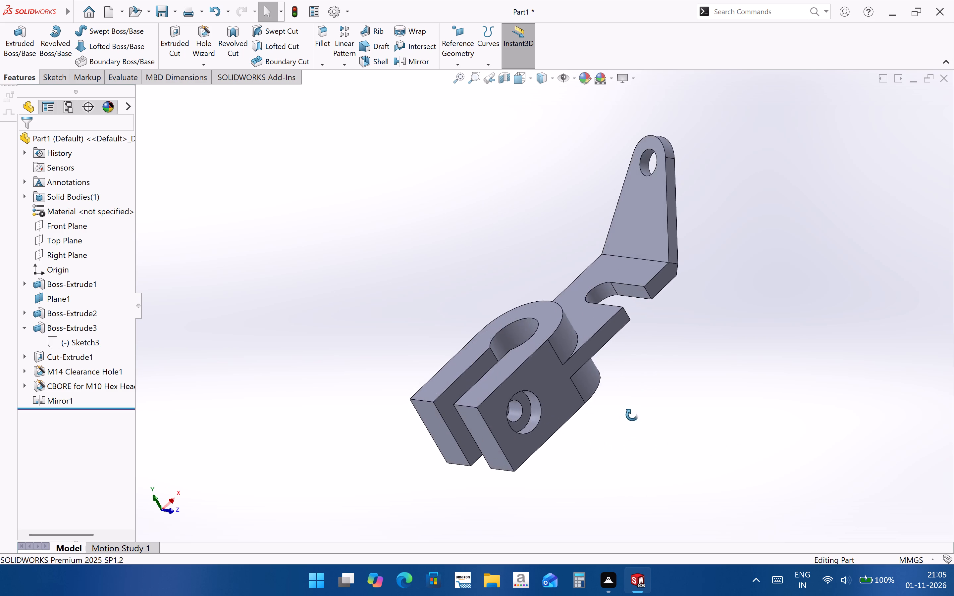
{"action": "middle_click_drag", "start_coordinate": [632, 415], "coordinate": [598, 331]}
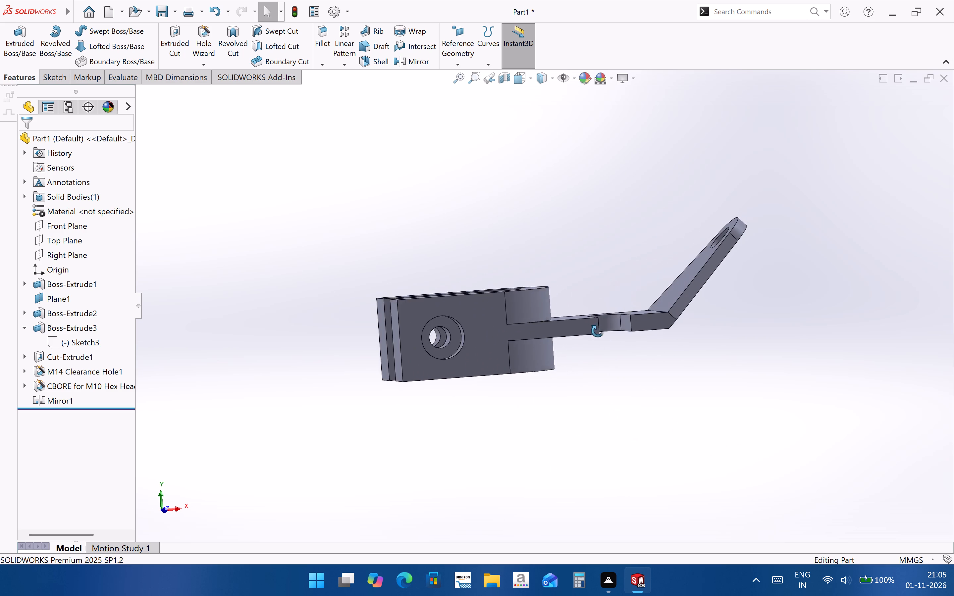
{"action": "middle_click_drag", "start_coordinate": [598, 331], "coordinate": [600, 335]}
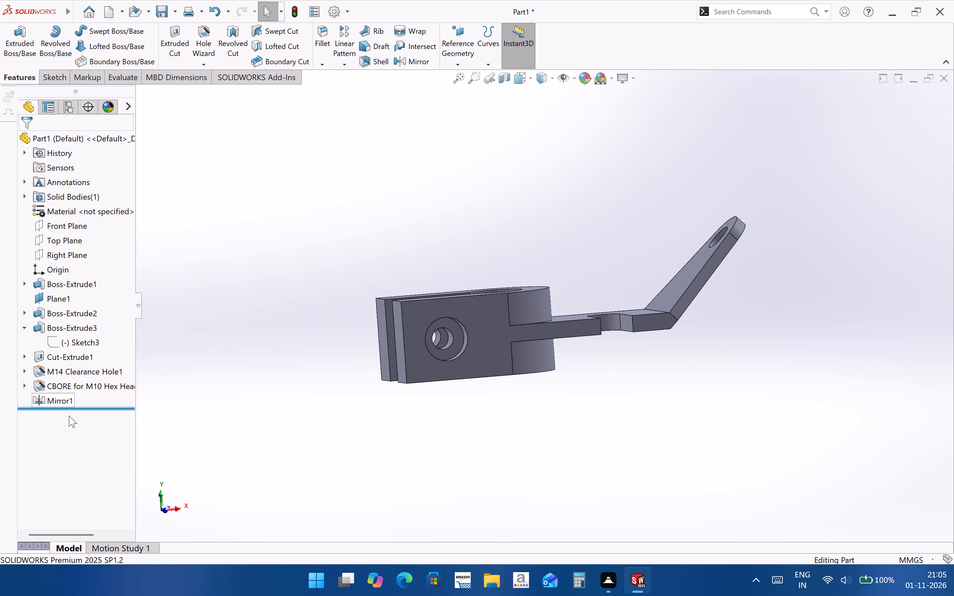
{"action": "middle_click_drag", "start_coordinate": [493, 343], "coordinate": [515, 470]}
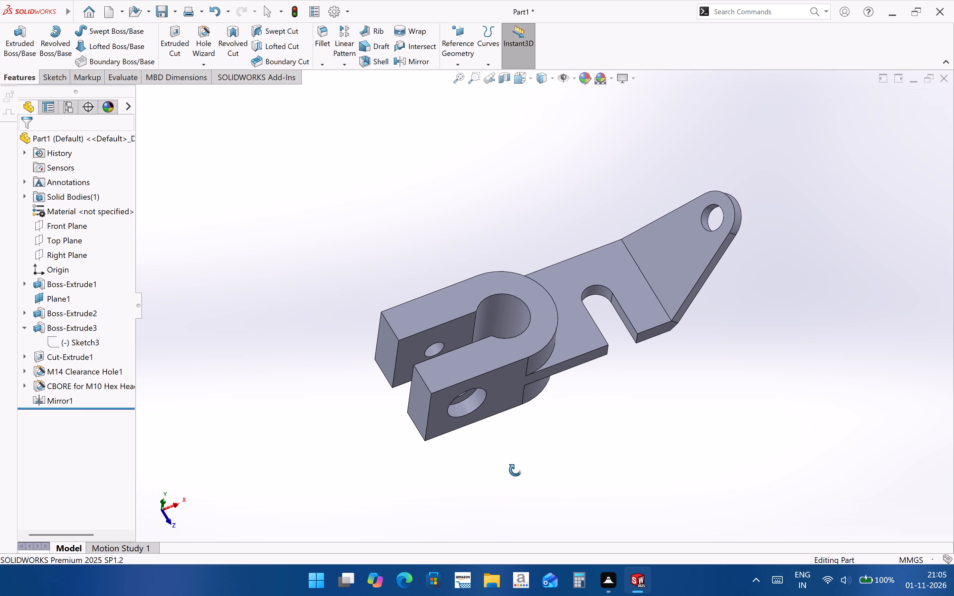
{"action": "middle_click_drag", "start_coordinate": [515, 470], "coordinate": [605, 469]}
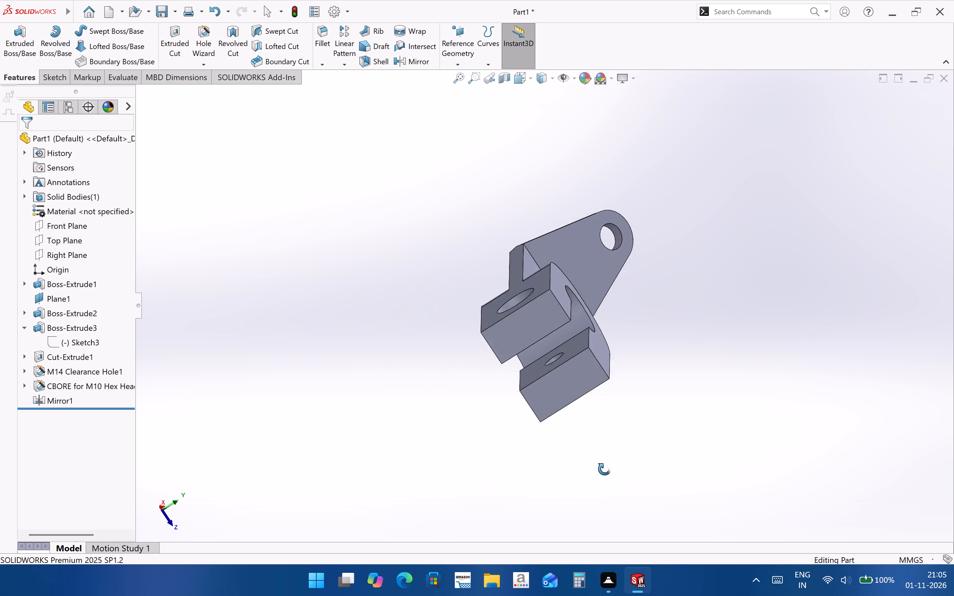
{"action": "middle_click_drag", "start_coordinate": [605, 469], "coordinate": [534, 457]}
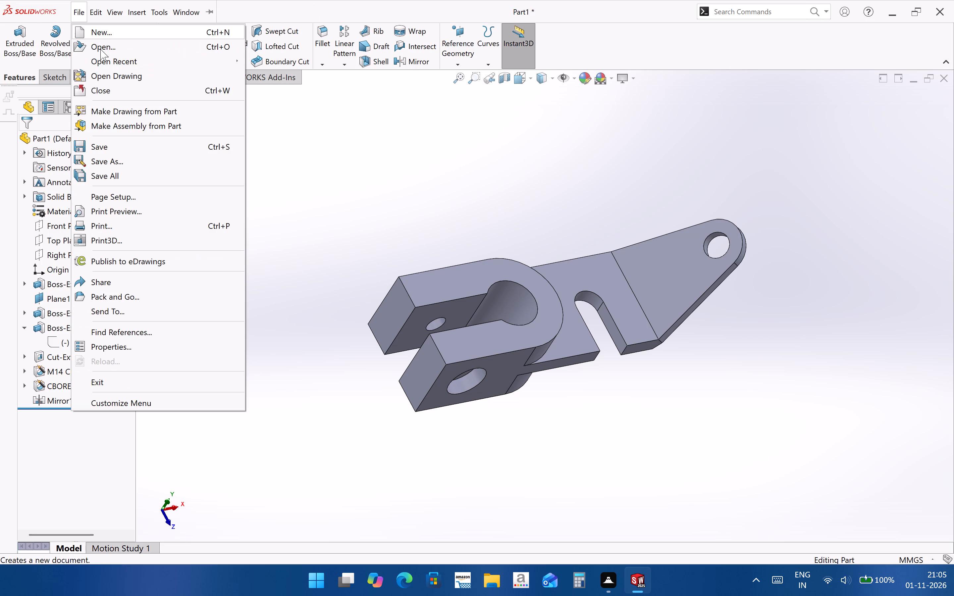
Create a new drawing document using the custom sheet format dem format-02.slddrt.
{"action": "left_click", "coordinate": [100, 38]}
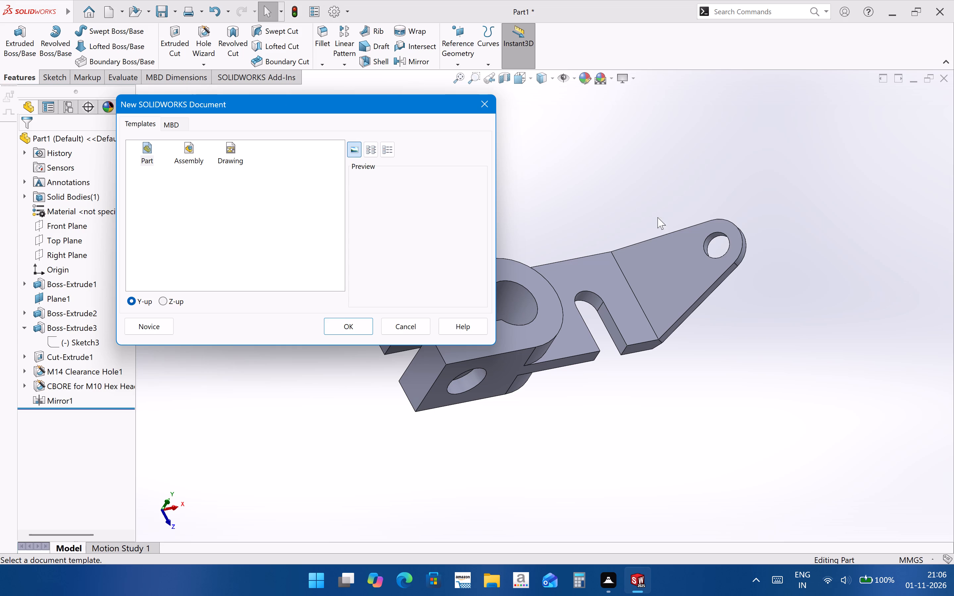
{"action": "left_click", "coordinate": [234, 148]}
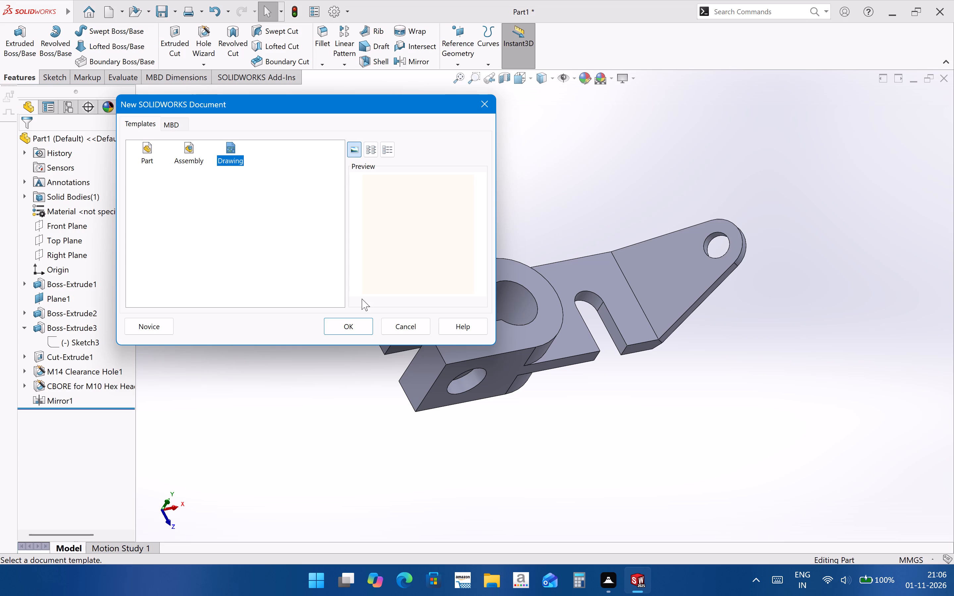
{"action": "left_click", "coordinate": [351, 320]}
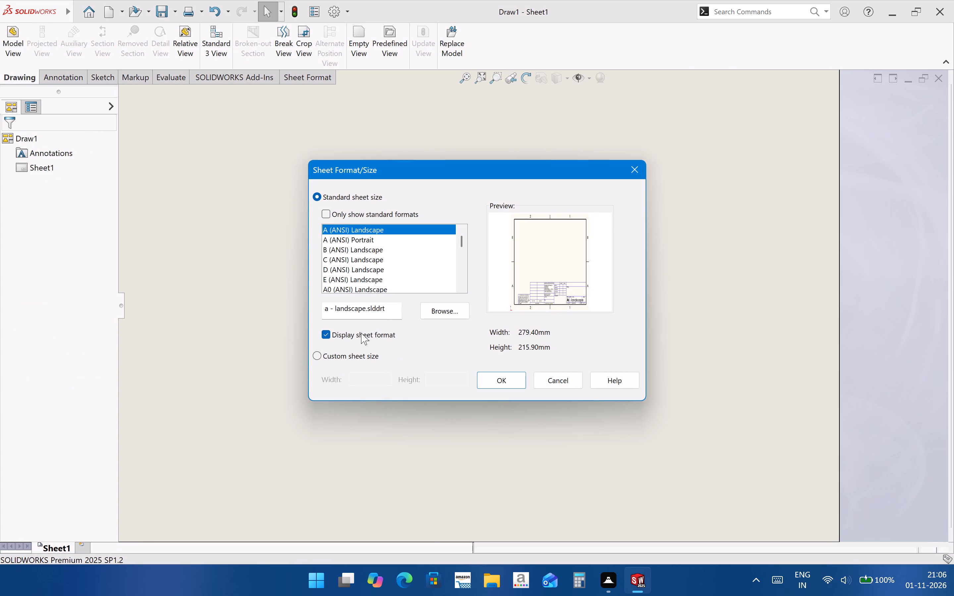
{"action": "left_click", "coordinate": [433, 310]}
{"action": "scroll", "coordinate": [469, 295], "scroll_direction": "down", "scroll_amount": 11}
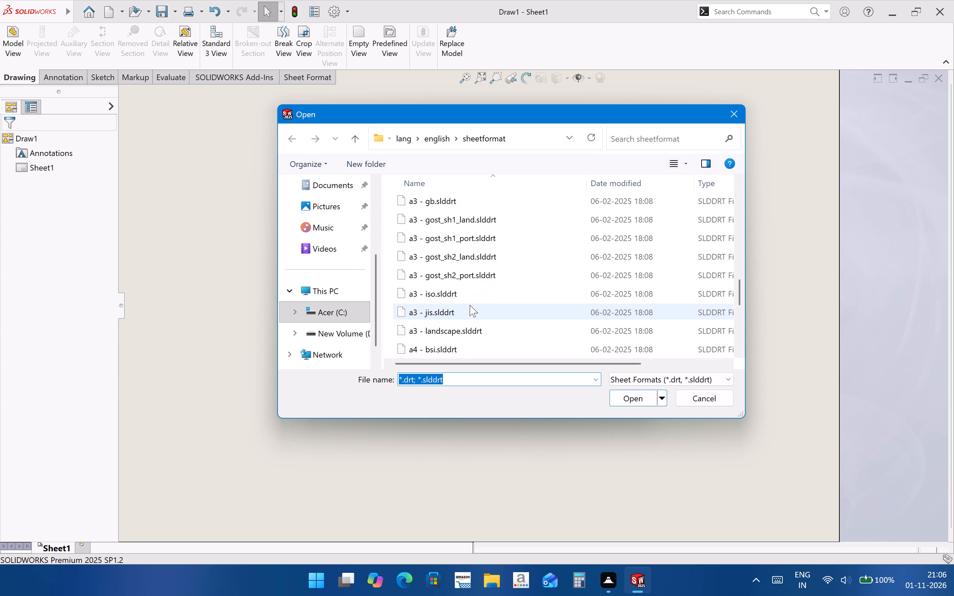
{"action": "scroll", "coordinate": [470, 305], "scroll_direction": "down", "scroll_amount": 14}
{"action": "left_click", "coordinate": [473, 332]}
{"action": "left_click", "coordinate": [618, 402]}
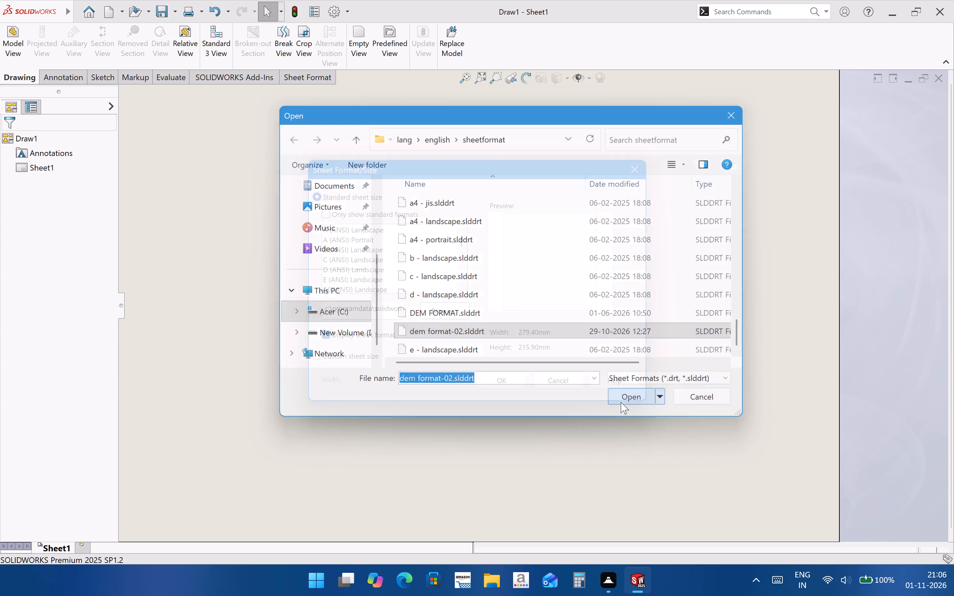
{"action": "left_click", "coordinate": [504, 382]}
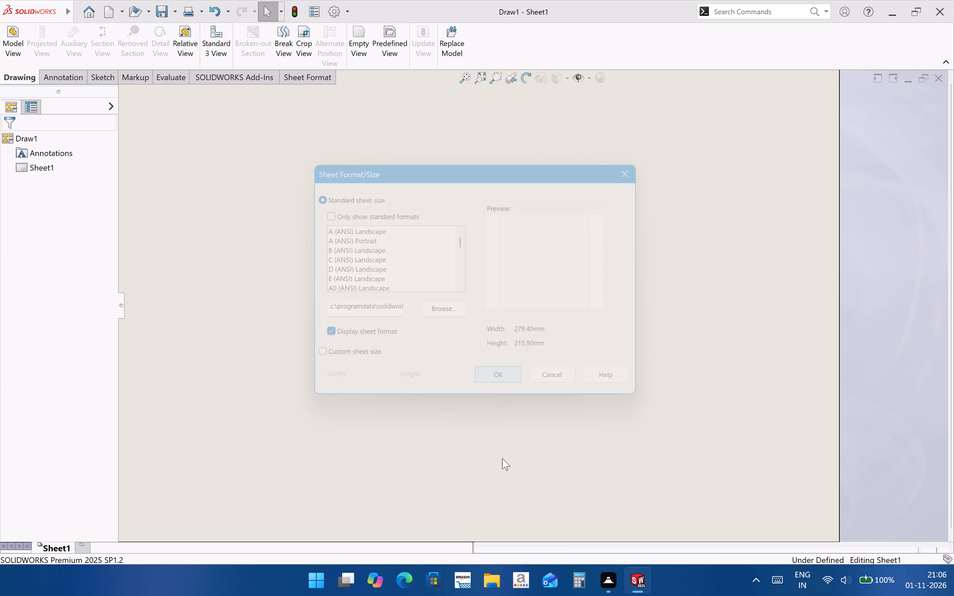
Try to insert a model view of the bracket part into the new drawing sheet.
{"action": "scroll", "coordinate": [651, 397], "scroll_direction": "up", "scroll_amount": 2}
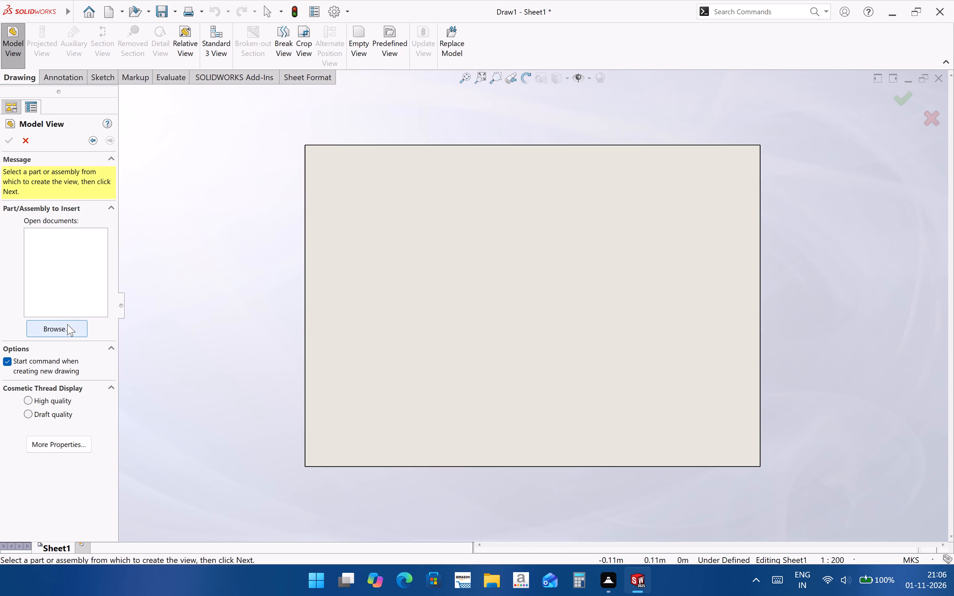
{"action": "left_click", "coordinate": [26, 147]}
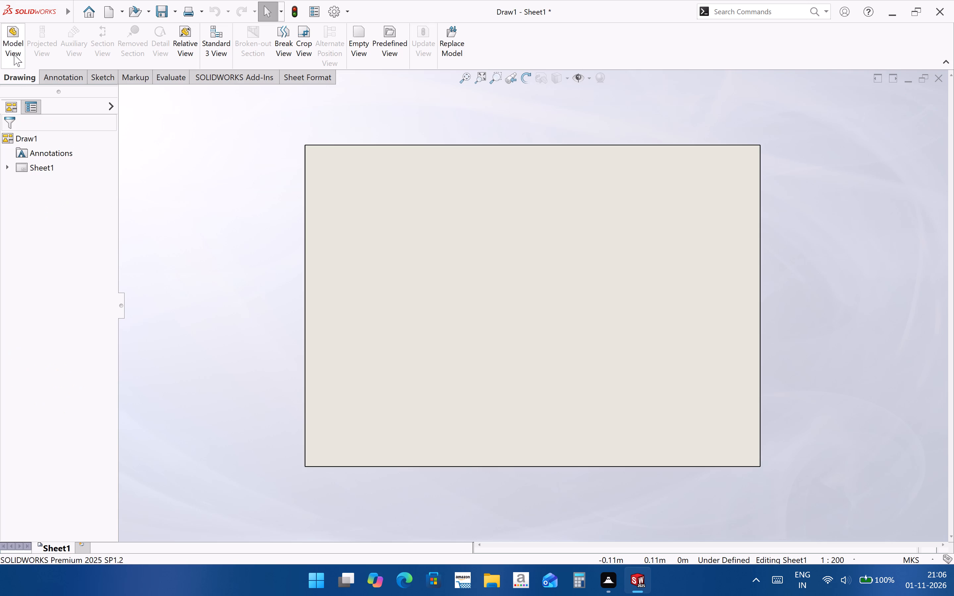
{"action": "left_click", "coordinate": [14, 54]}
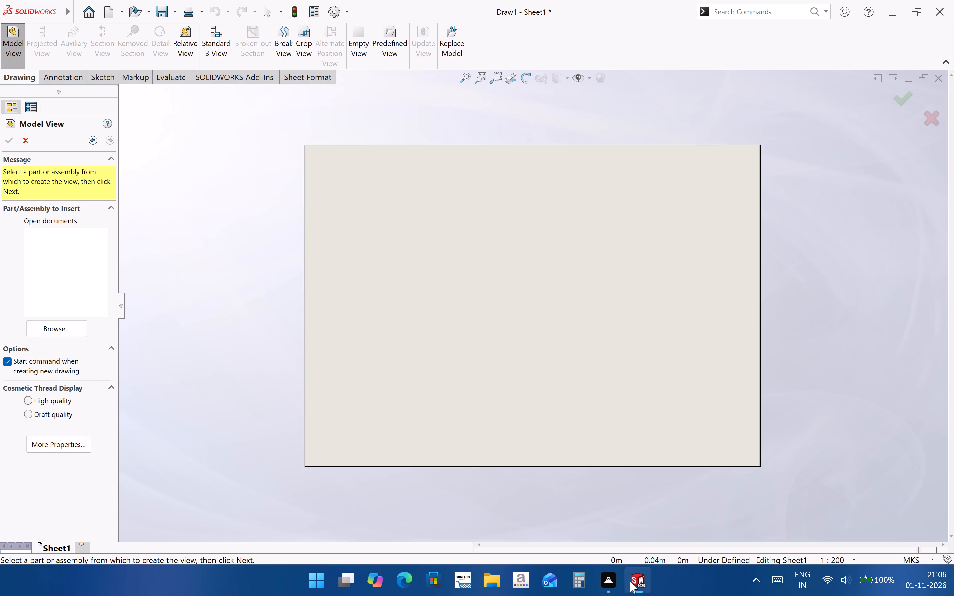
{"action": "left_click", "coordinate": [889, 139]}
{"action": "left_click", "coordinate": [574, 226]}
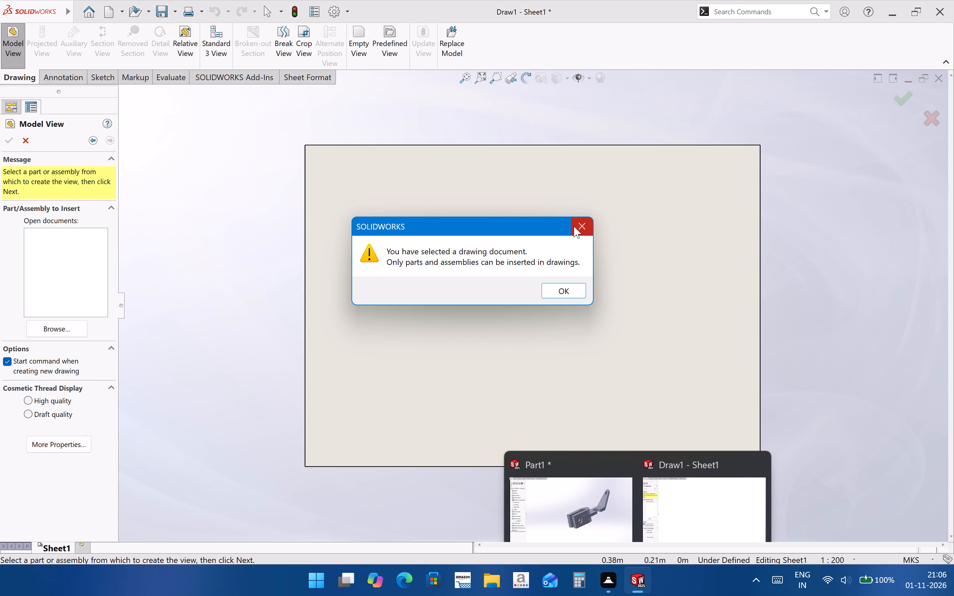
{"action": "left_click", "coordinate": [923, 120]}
Close the new drawing Draw1 without saving it and go back to the bracket part.
{"action": "left_click", "coordinate": [937, 81]}
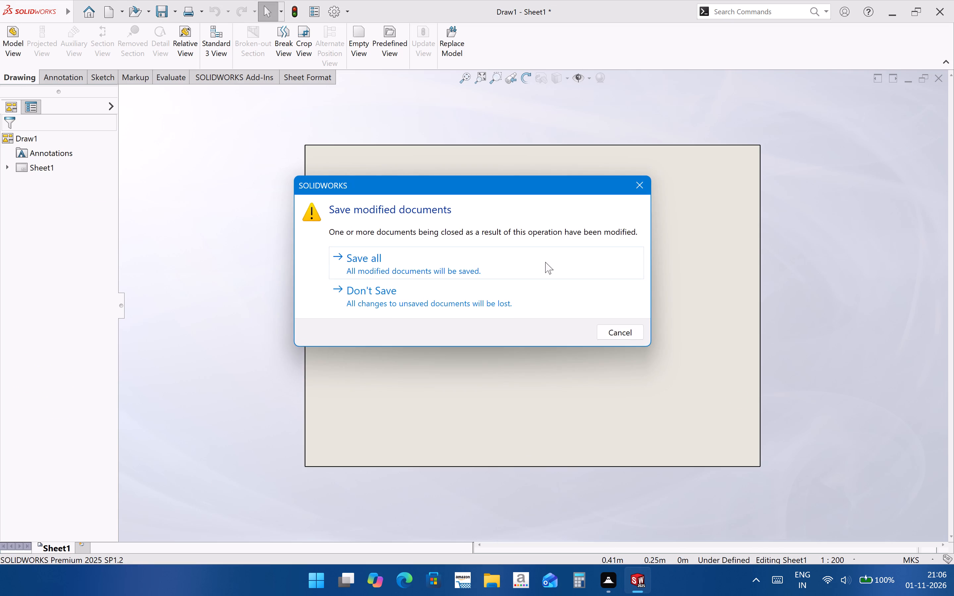
{"action": "left_click", "coordinate": [528, 291]}
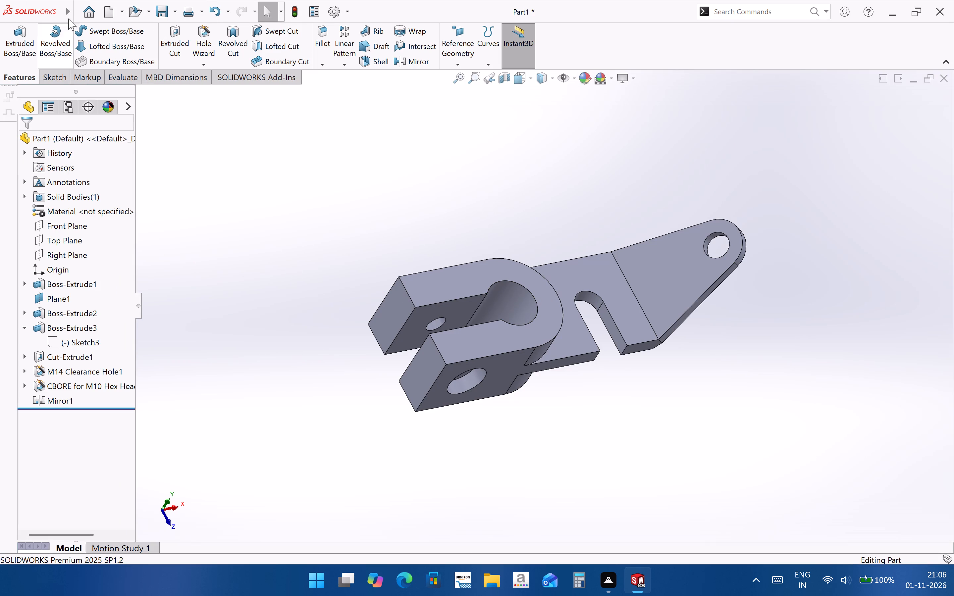
Save the part in the Solidworks documents folder, starting its file name with "Solidworks".
{"action": "left_click", "coordinate": [124, 143]}
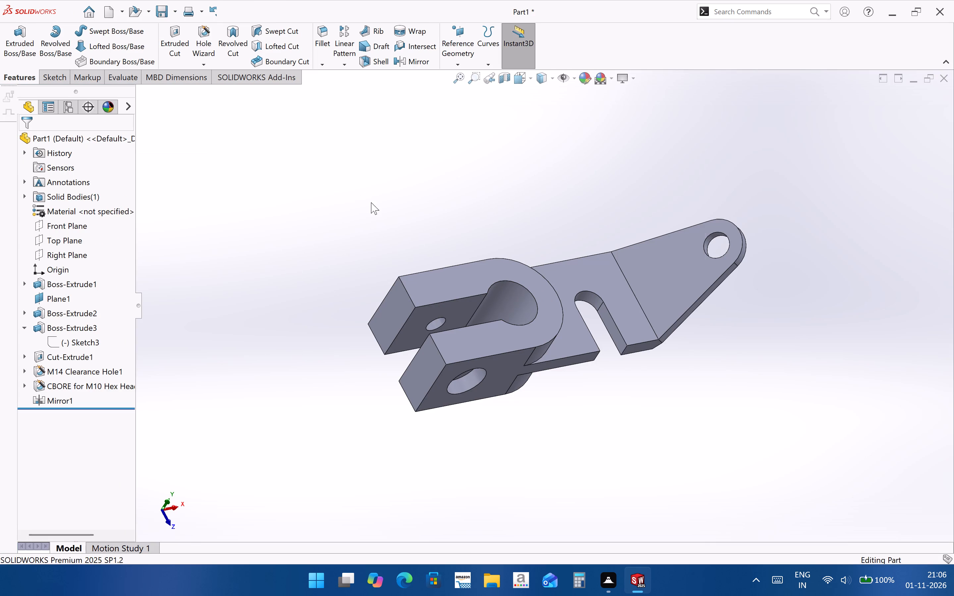
{"action": "left_click_drag", "start_coordinate": [430, 300], "coordinate": [342, 297]}
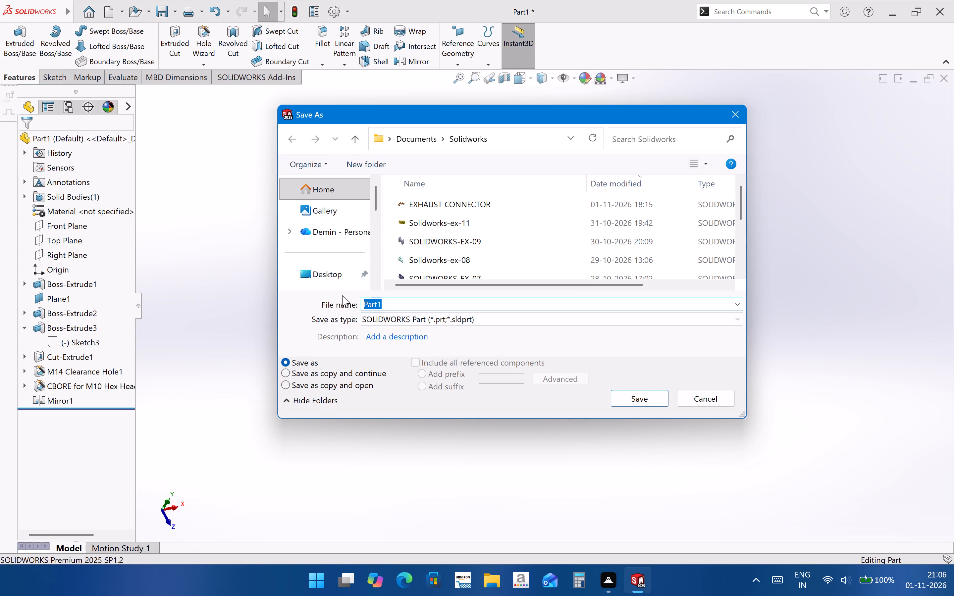
{"action": "key", "text": "BackSpace"}
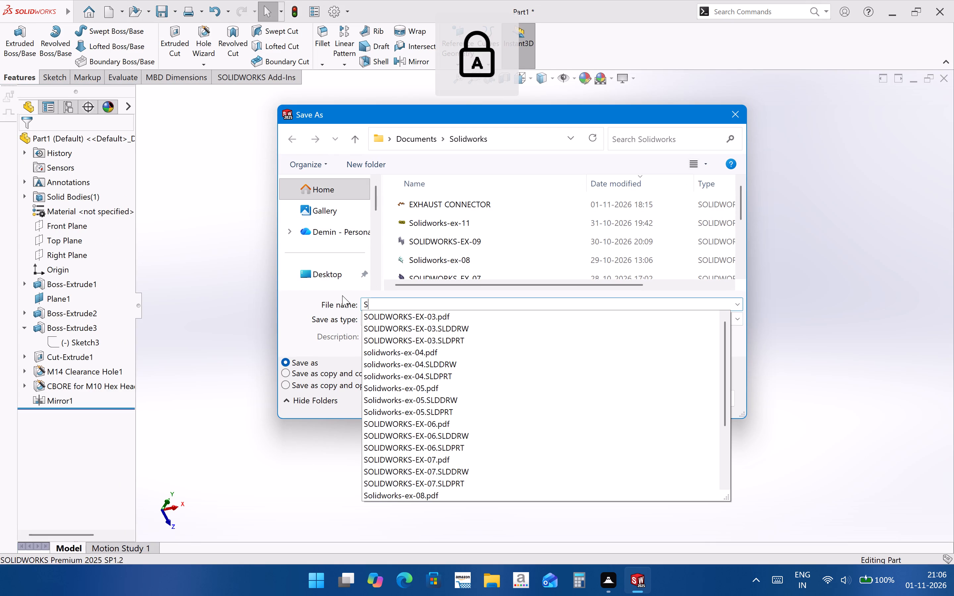
{"action": "type", "text": "olid"}
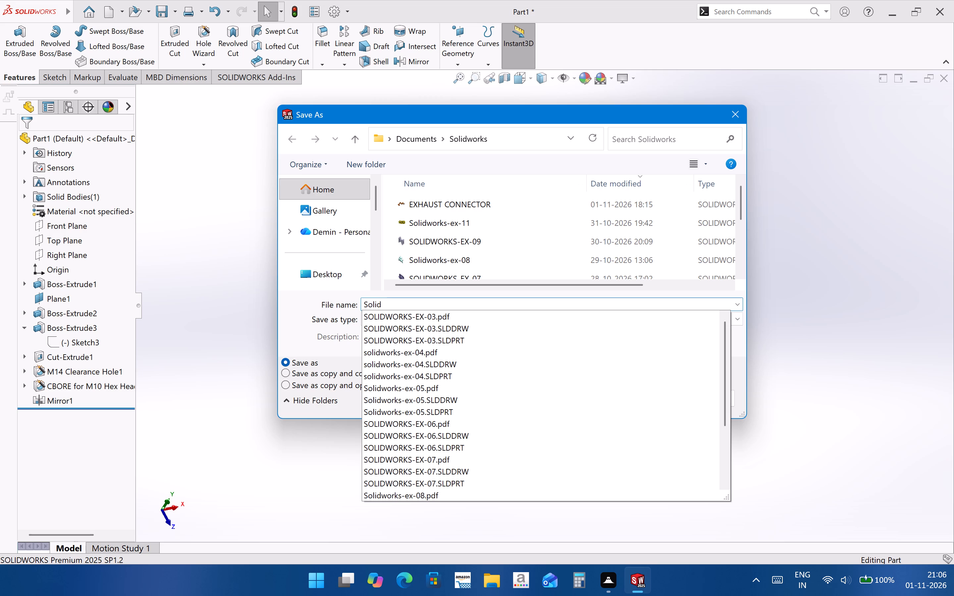
{"action": "type", "text": "wor"}
{"action": "key", "text": "k"}
{"action": "key", "text": "s"}
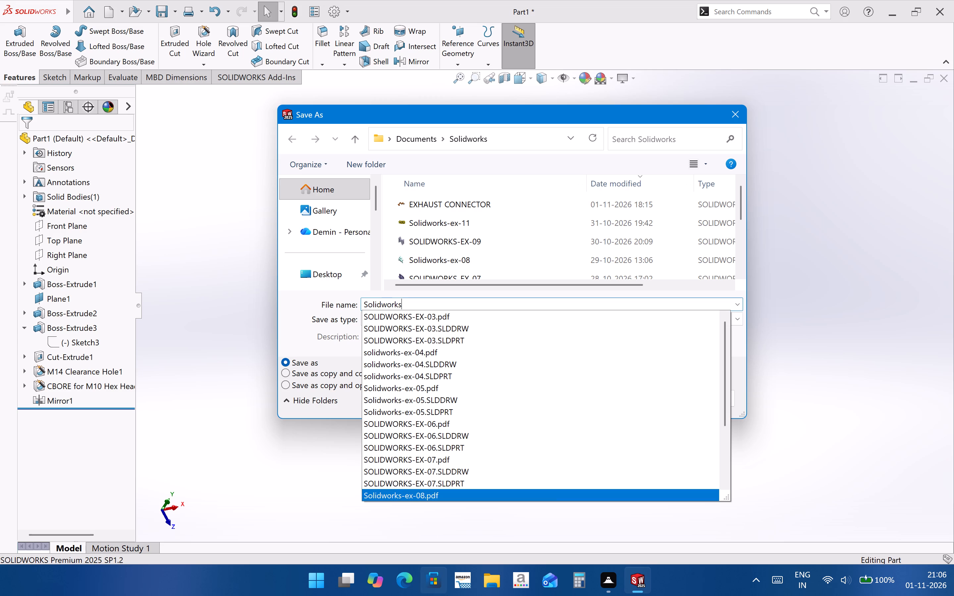
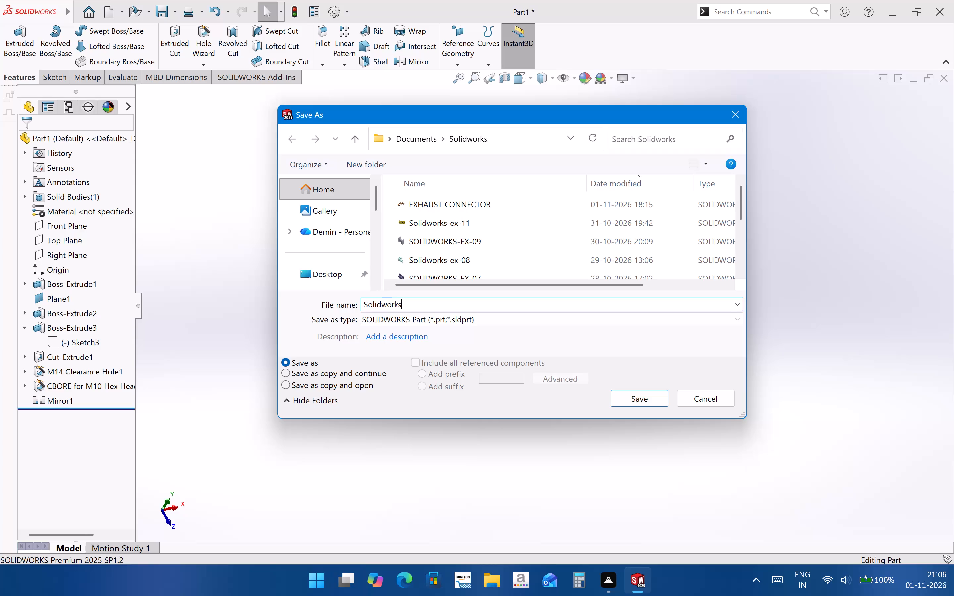
Complete the part's file name as Solidworks-ex-12 and save it in the Solidworks documents folder.
{"action": "type", "text": "-ex-"}
{"action": "type", "text": "12"}
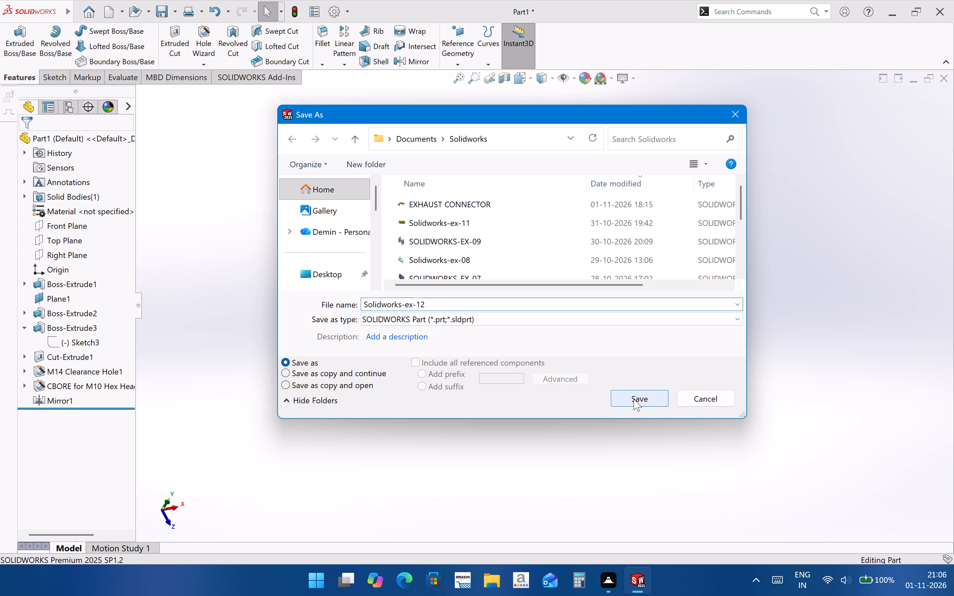
{"action": "left_click", "coordinate": [634, 399]}
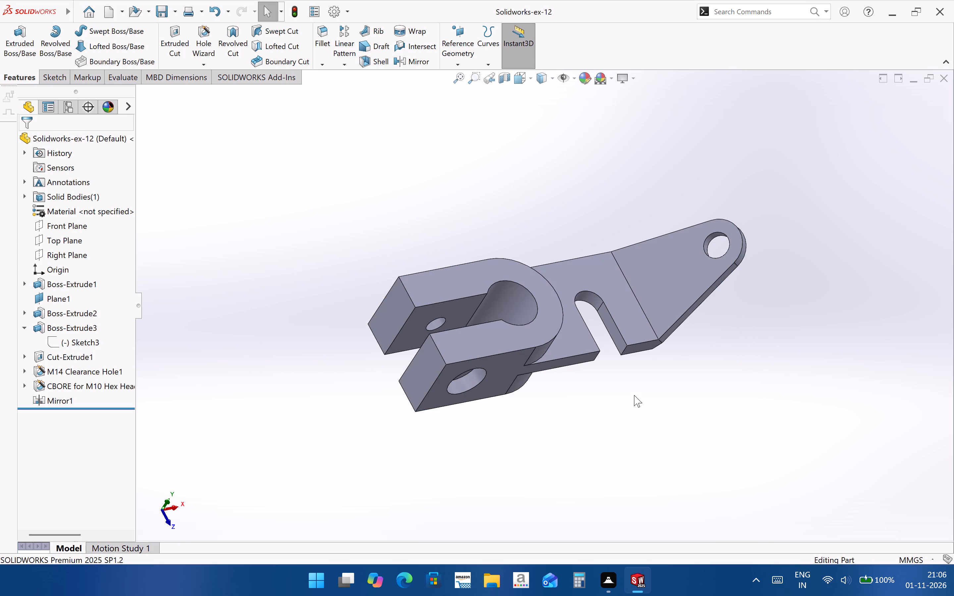
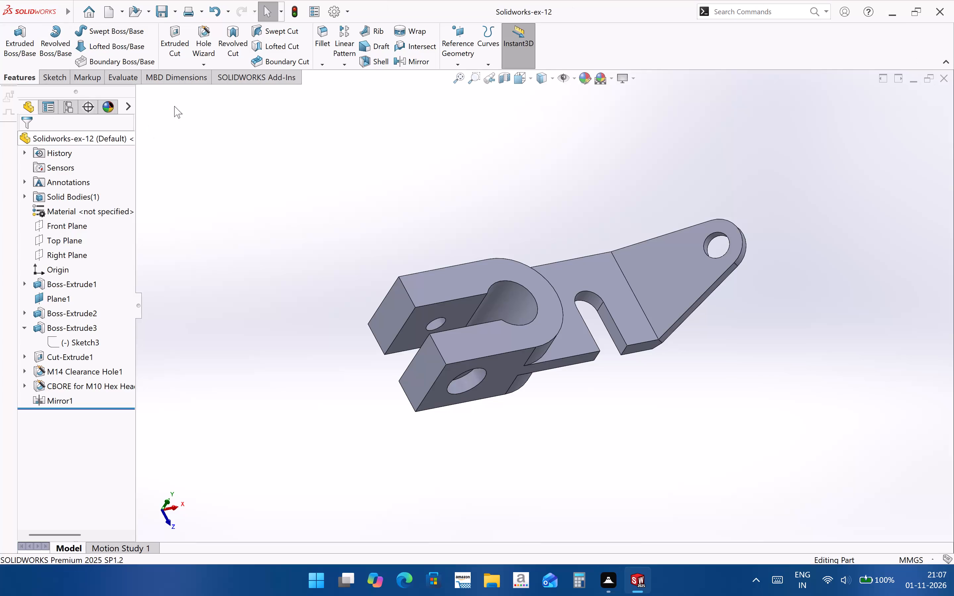
Create a new drawing using the custom sheet format dem format-02.slddrt.
{"action": "left_click", "coordinate": [91, 32]}
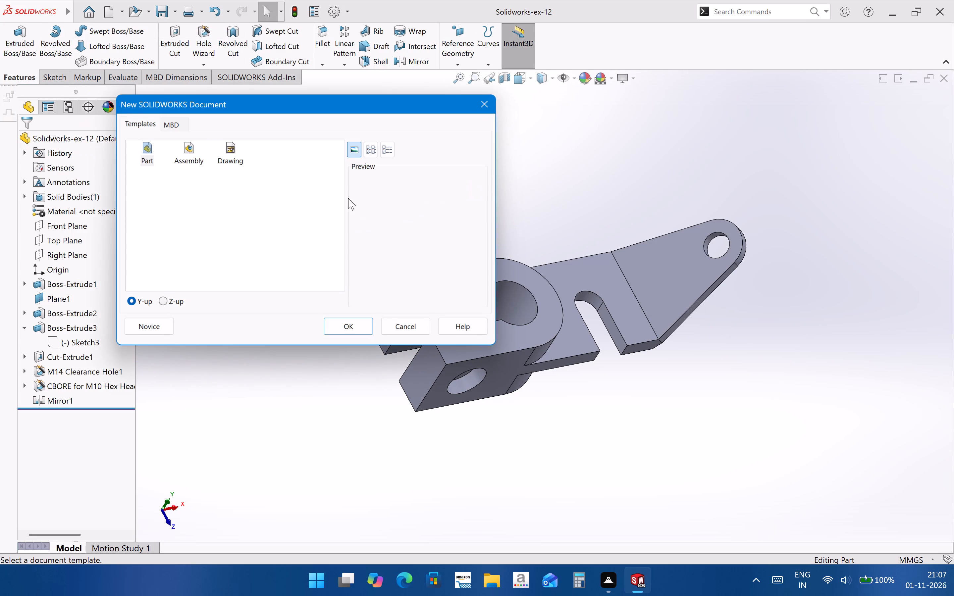
{"action": "left_click", "coordinate": [230, 157]}
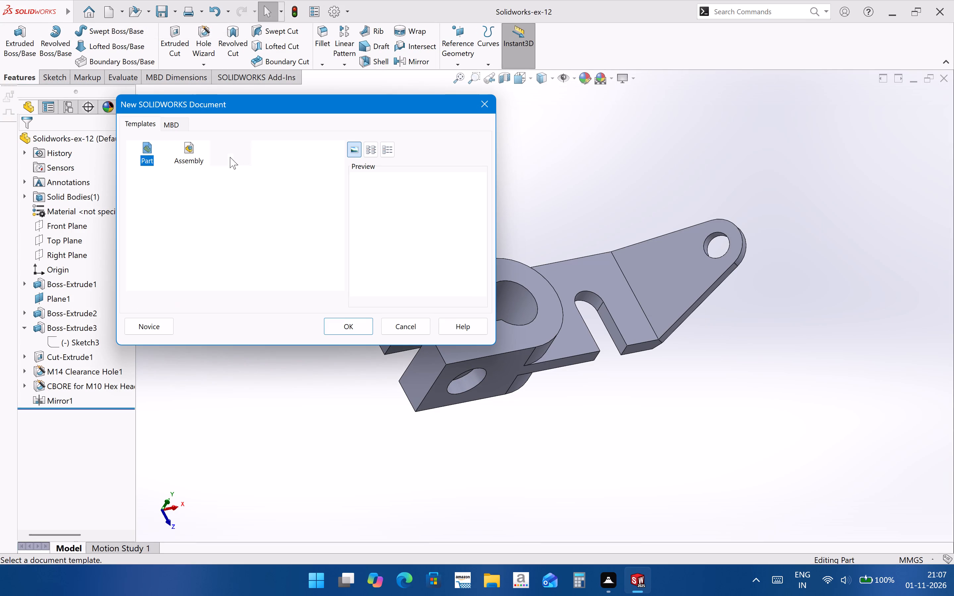
{"action": "left_click", "coordinate": [366, 323]}
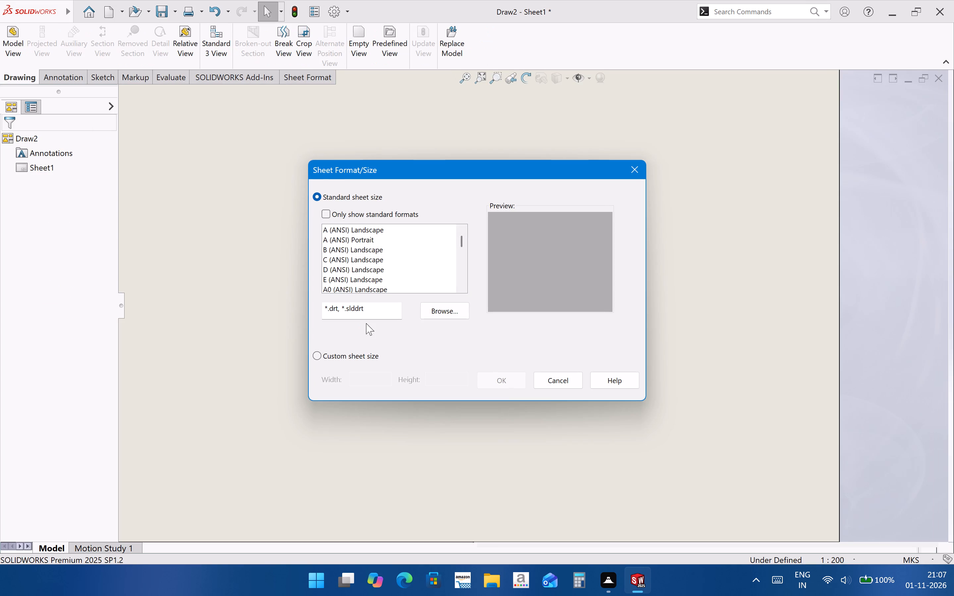
{"action": "left_click", "coordinate": [425, 317]}
{"action": "scroll", "coordinate": [459, 302], "scroll_direction": "down", "scroll_amount": 3}
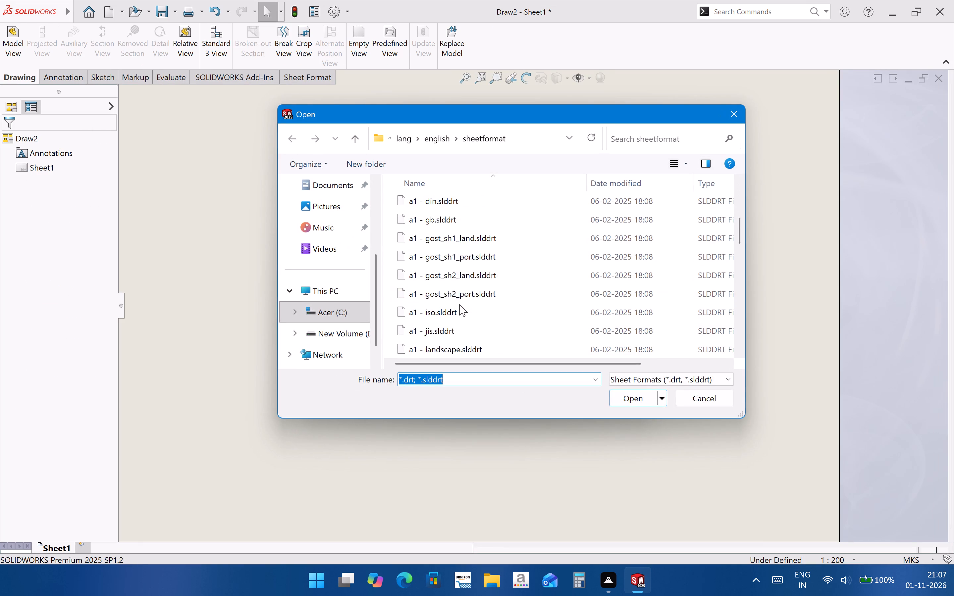
{"action": "scroll", "coordinate": [459, 304], "scroll_direction": "down", "scroll_amount": 19}
{"action": "left_click", "coordinate": [460, 331]}
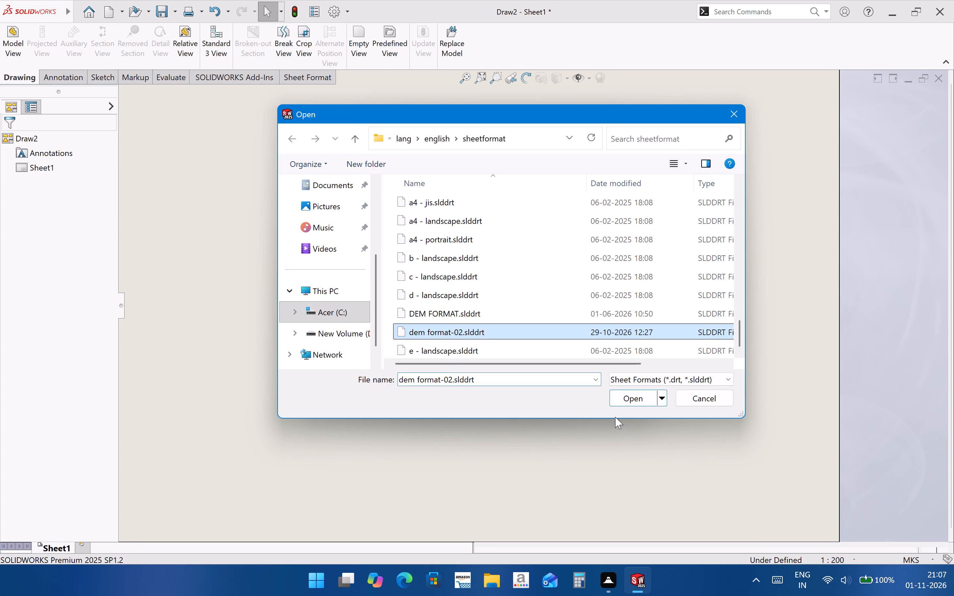
{"action": "left_click", "coordinate": [633, 398]}
{"action": "left_click", "coordinate": [499, 382]}
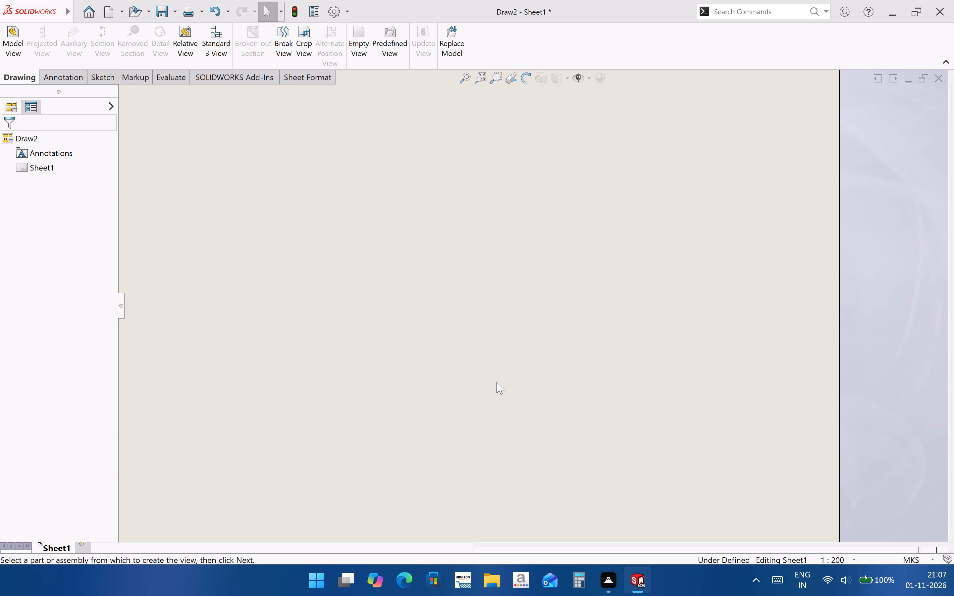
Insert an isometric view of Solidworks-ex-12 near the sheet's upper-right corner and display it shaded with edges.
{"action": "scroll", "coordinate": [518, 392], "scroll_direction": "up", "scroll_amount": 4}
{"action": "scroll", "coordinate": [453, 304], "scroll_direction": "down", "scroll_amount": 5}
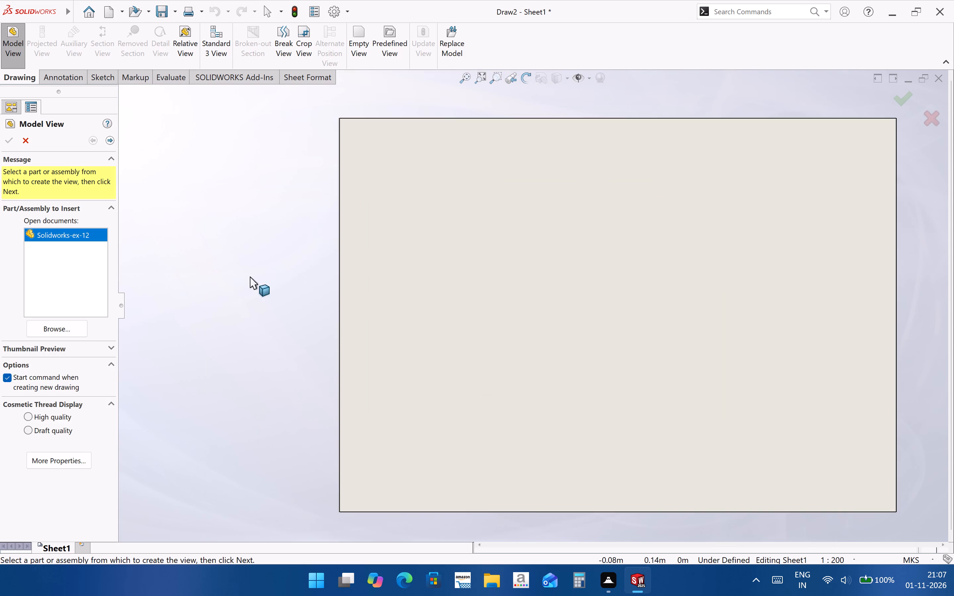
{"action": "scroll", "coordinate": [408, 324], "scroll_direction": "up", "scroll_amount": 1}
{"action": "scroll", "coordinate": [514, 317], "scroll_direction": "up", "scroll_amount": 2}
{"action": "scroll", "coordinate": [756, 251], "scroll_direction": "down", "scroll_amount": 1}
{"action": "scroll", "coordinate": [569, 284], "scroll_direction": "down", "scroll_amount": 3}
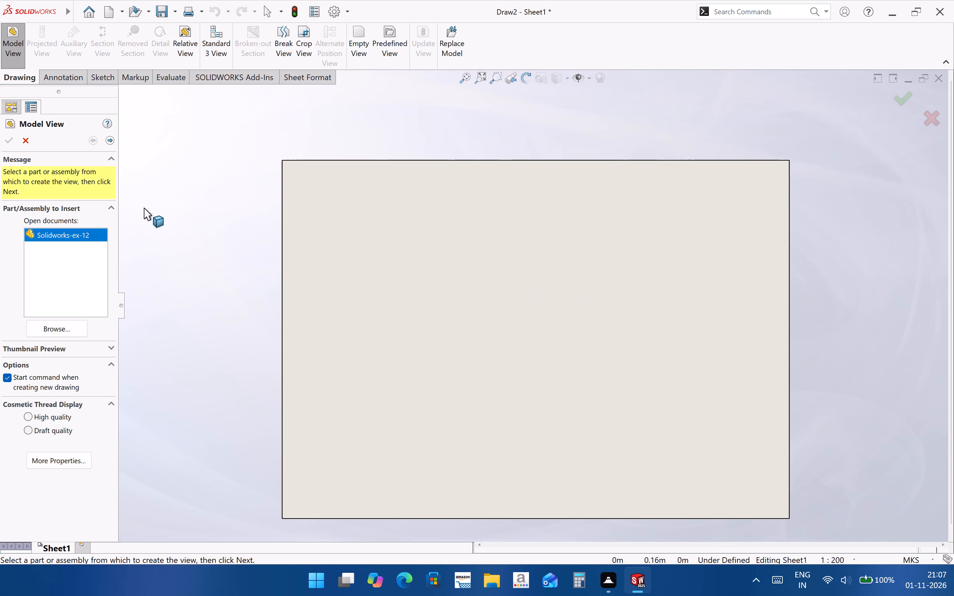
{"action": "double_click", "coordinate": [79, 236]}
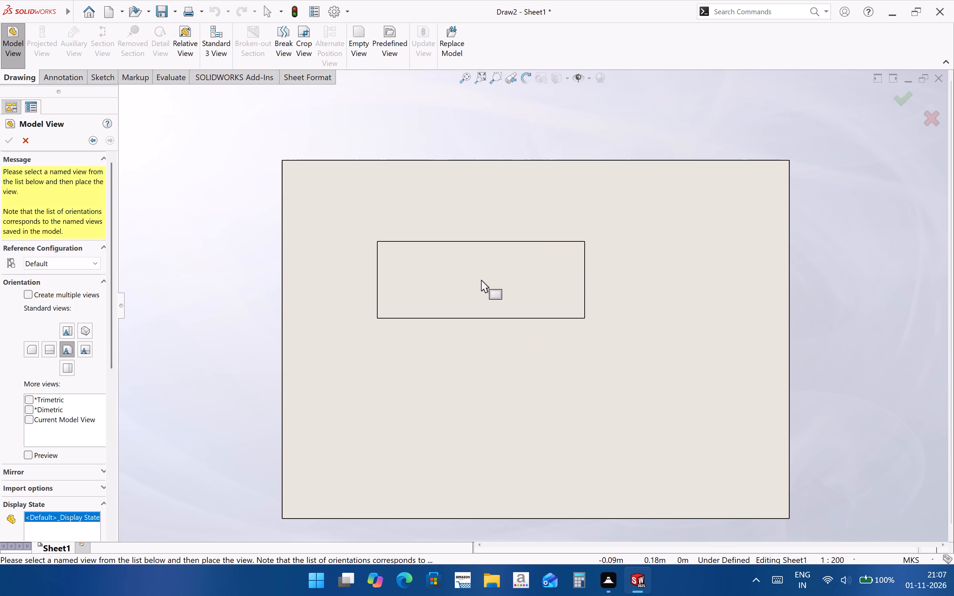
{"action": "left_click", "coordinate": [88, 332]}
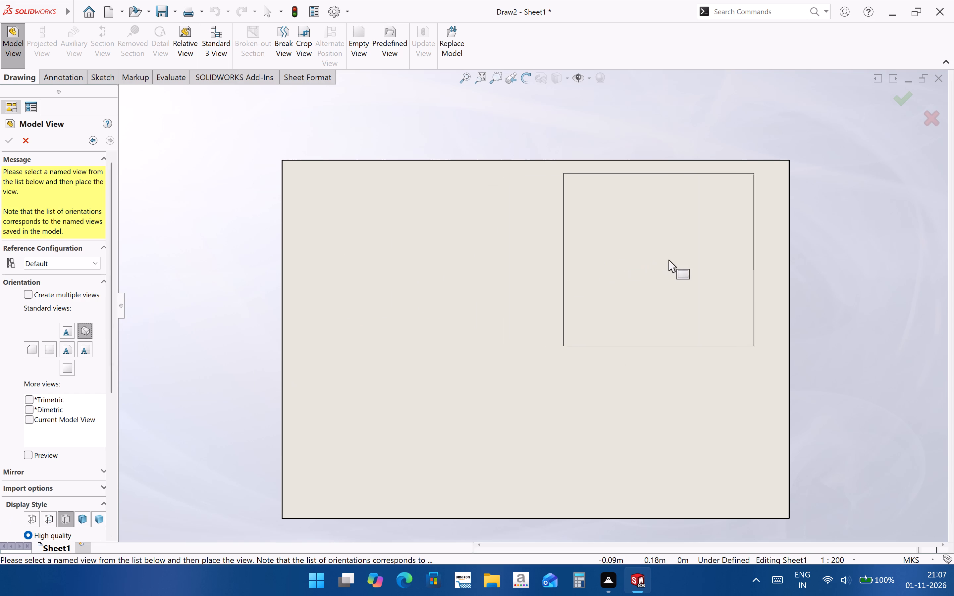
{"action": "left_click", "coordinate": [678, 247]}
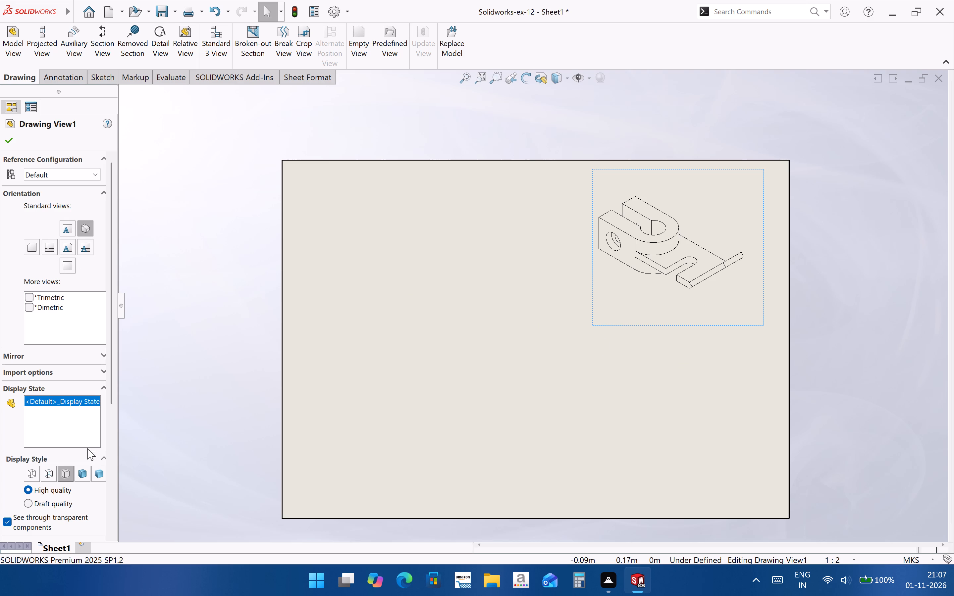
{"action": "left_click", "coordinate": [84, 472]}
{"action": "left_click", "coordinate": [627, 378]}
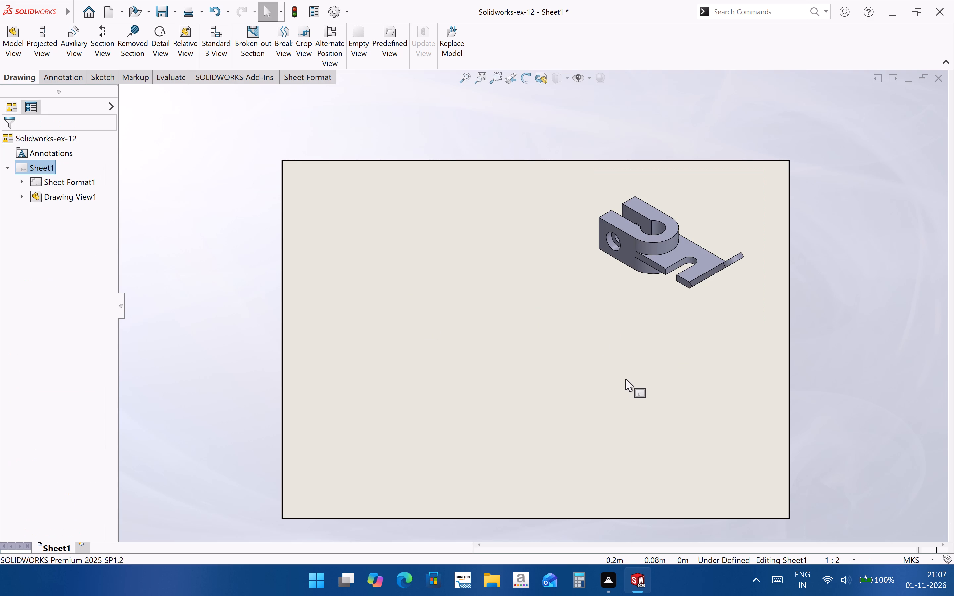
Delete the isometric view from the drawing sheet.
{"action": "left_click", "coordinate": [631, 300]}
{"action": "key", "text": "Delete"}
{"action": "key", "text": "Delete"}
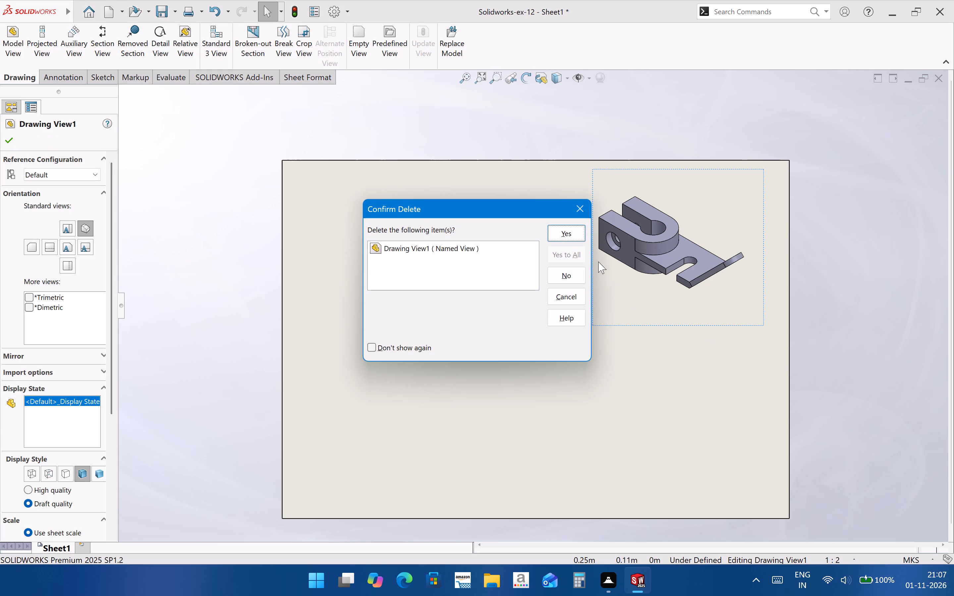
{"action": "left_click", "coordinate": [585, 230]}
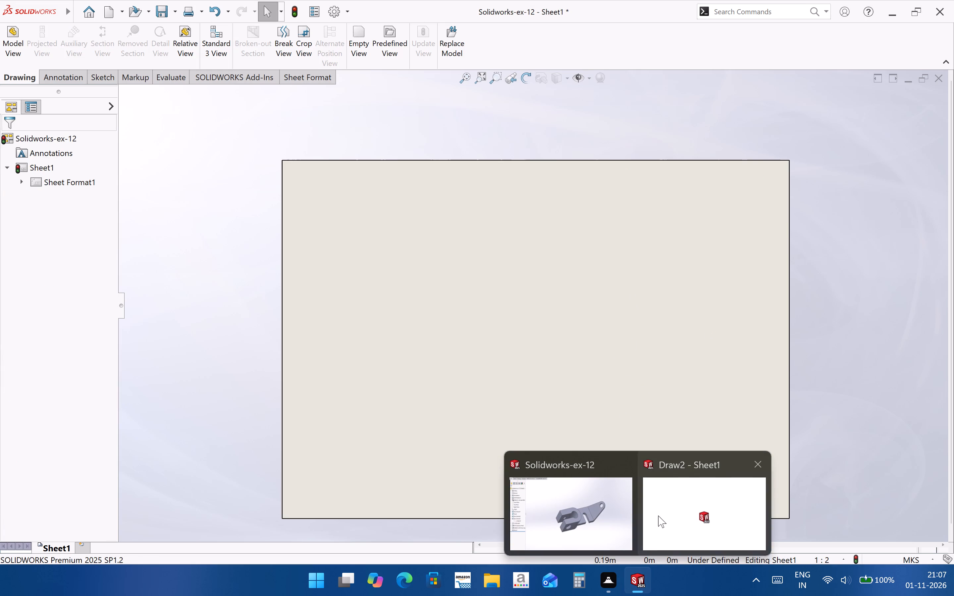
Switch to the Solidworks-ex-12 part and set it to the standard isometric orientation.
{"action": "left_click", "coordinate": [658, 516]}
{"action": "scroll", "coordinate": [351, 333], "scroll_direction": "up", "scroll_amount": 2}
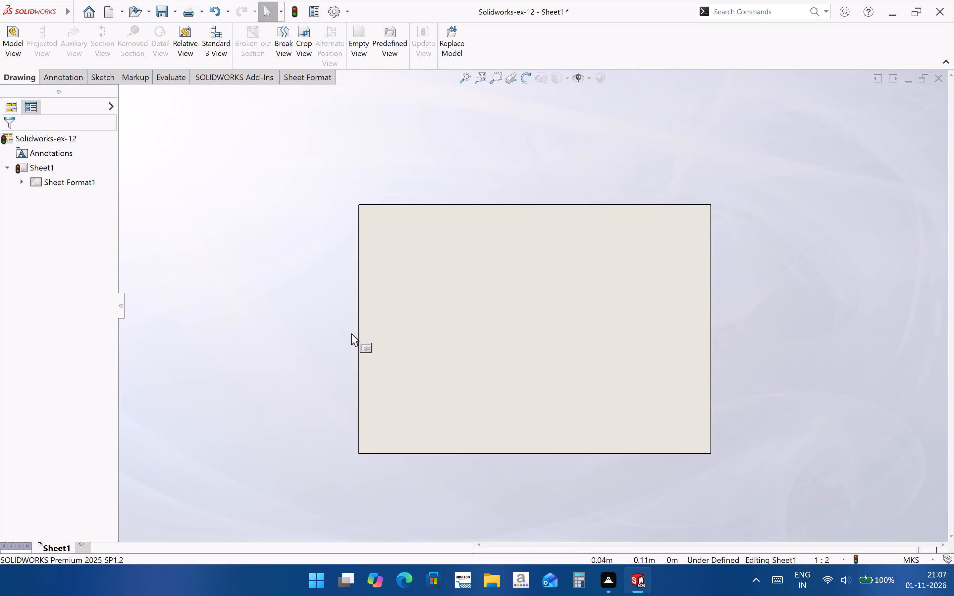
{"action": "left_click", "coordinate": [560, 540]}
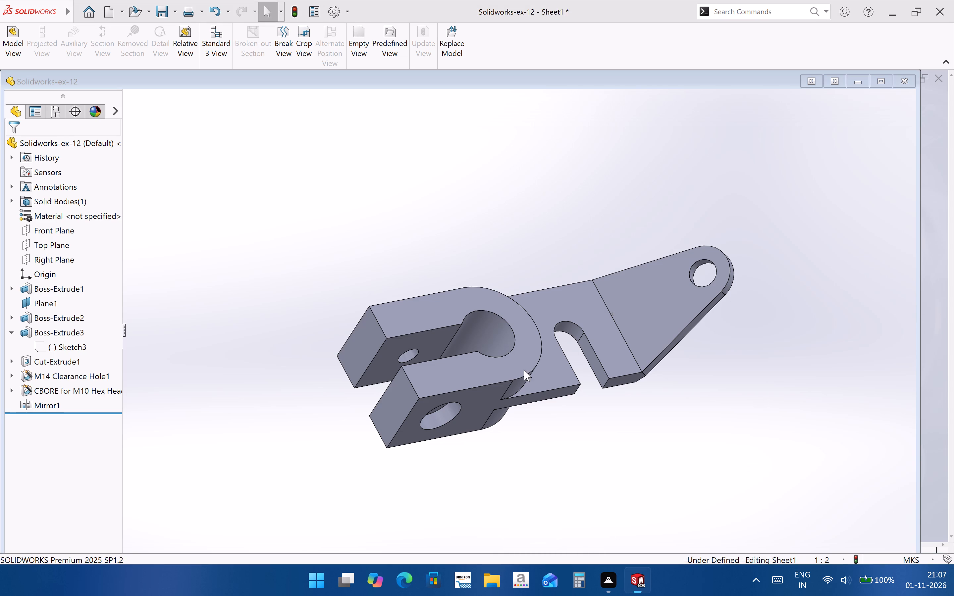
{"action": "scroll", "coordinate": [449, 308], "scroll_direction": "up", "scroll_amount": 2}
{"action": "scroll", "coordinate": [483, 255], "scroll_direction": "down", "scroll_amount": 1}
{"action": "scroll", "coordinate": [535, 353], "scroll_direction": "up", "scroll_amount": 2}
{"action": "middle_click_drag", "start_coordinate": [538, 355], "coordinate": [528, 339]}
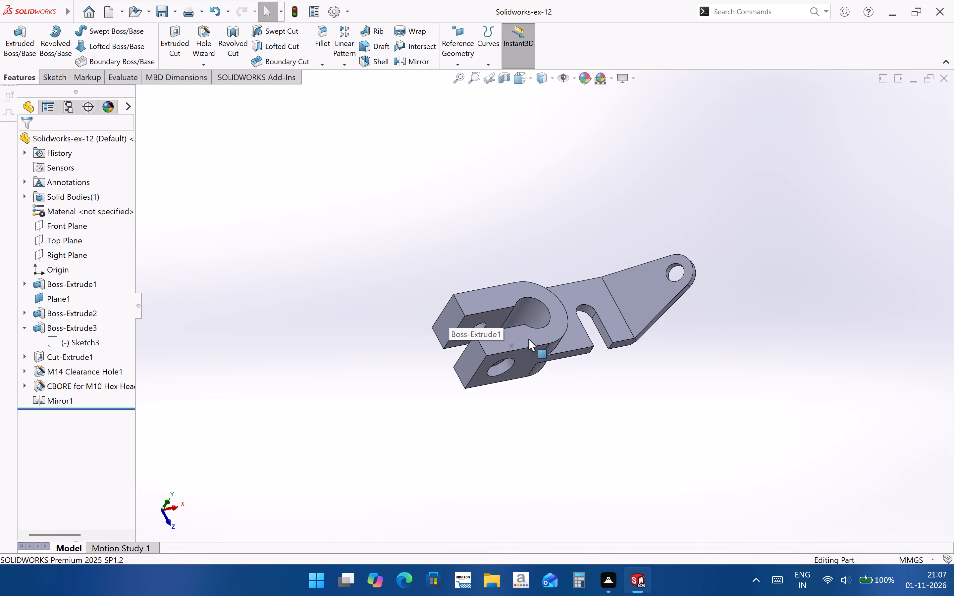
{"action": "middle_click_drag", "start_coordinate": [528, 339], "coordinate": [349, 219]}
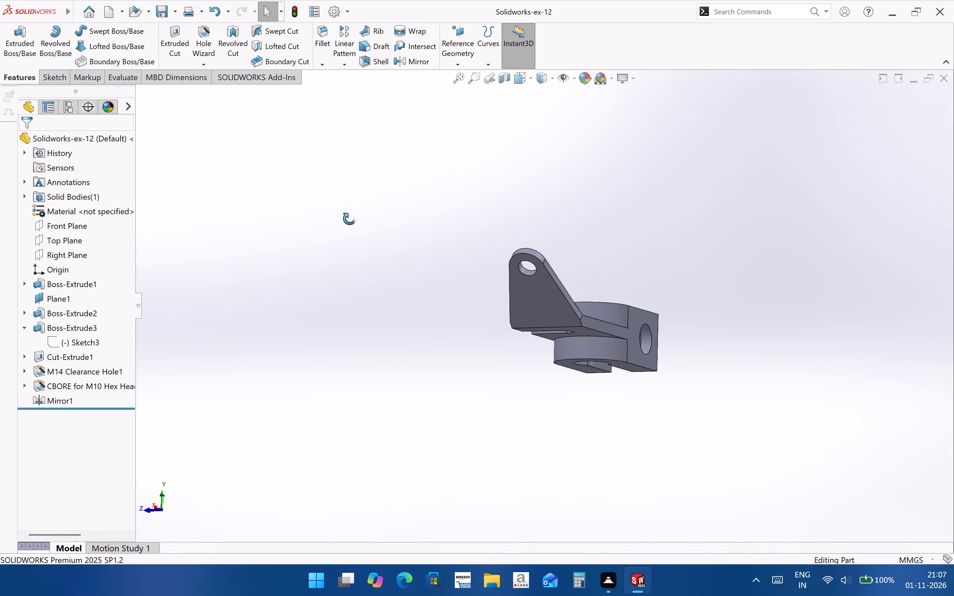
{"action": "middle_click_drag", "start_coordinate": [349, 219], "coordinate": [347, 226]}
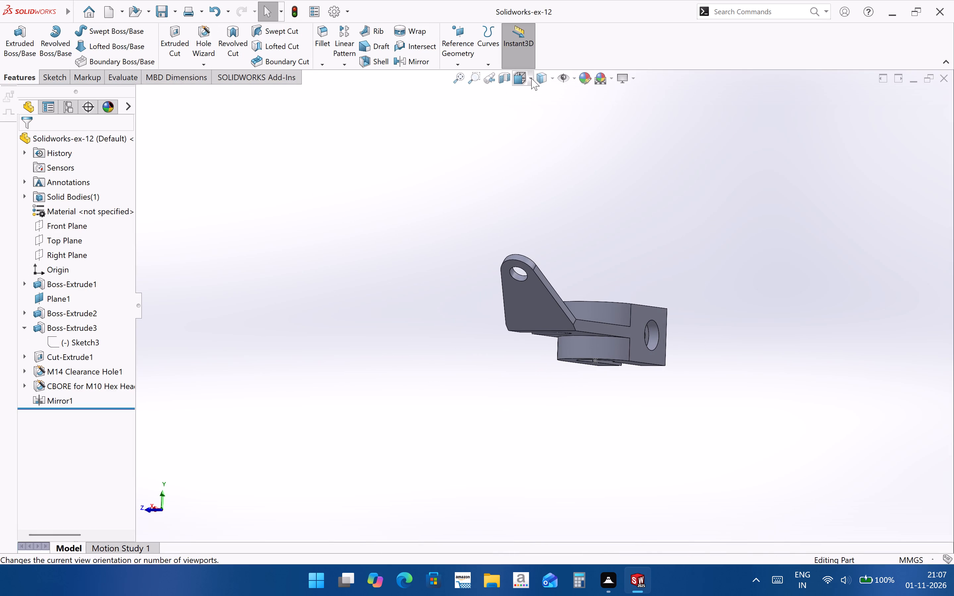
{"action": "left_click", "coordinate": [532, 78]}
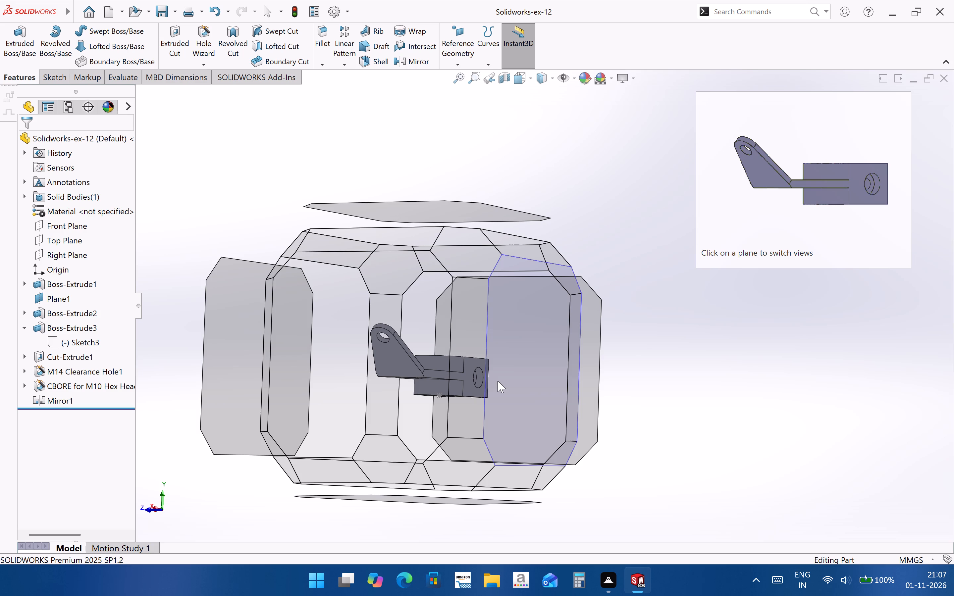
{"action": "left_click", "coordinate": [532, 79]}
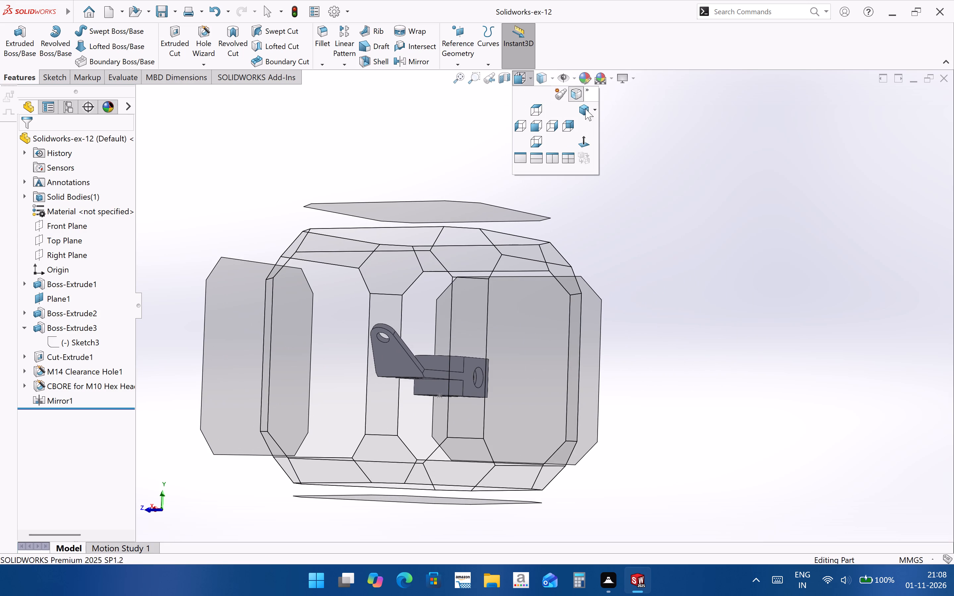
{"action": "left_click", "coordinate": [583, 113]}
{"action": "scroll", "coordinate": [554, 386], "scroll_direction": "up", "scroll_amount": 3}
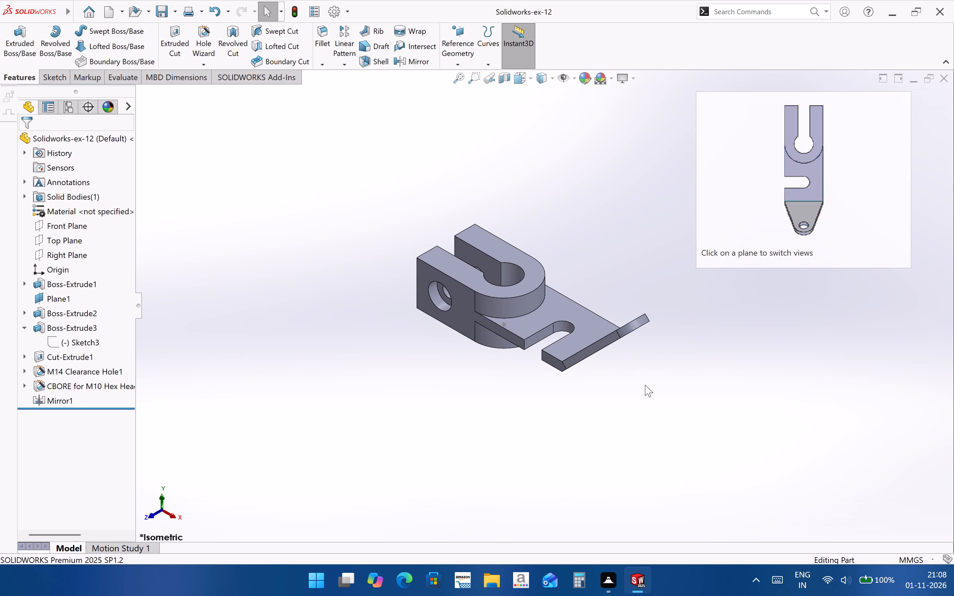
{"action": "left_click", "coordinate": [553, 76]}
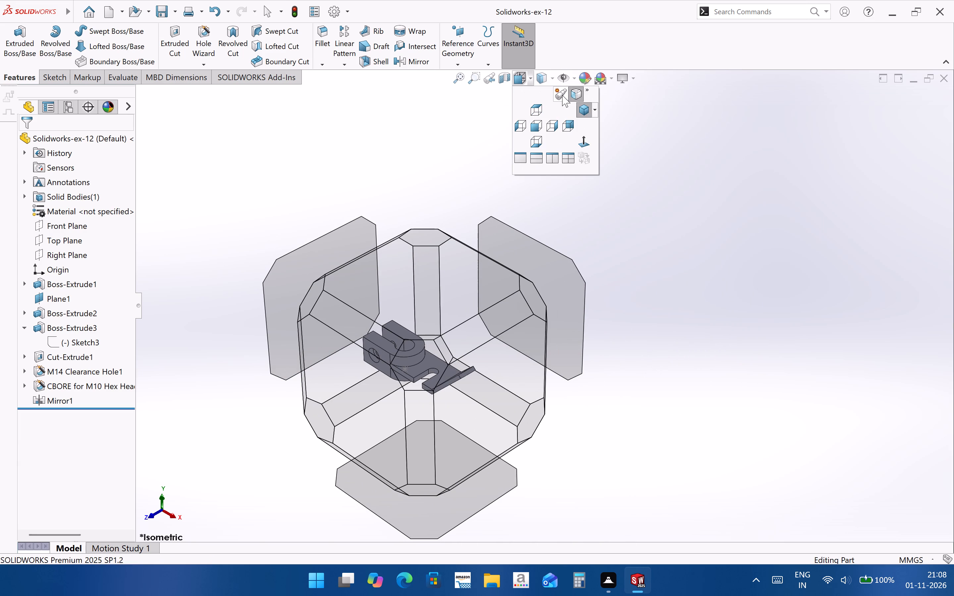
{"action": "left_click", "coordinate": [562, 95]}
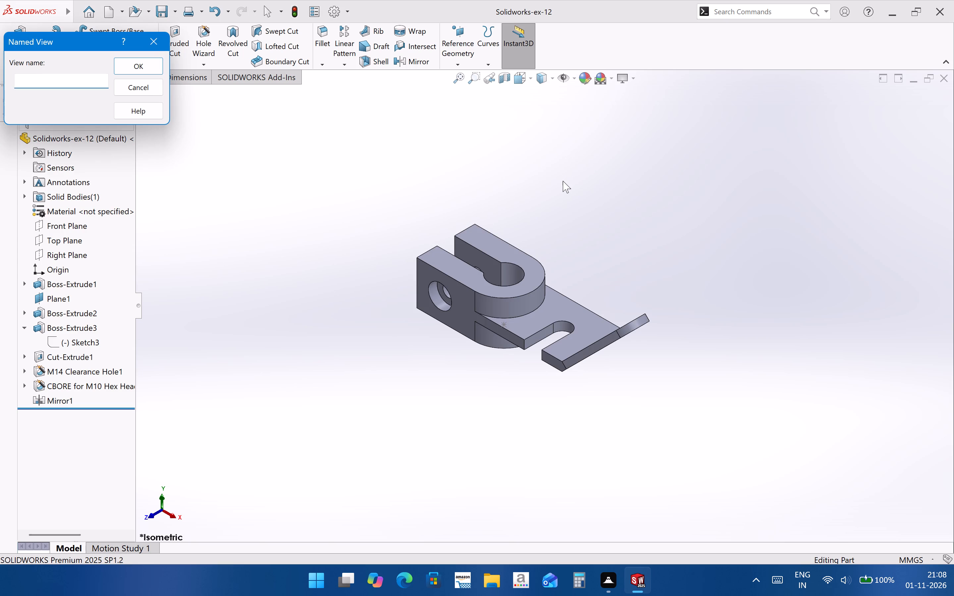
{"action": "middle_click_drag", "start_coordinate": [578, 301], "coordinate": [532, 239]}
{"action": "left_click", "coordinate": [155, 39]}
Orbit the part so the tapered end points up and the counterbored side faces forward, and save this orientation as named view Isometric-2.
{"action": "middle_click_drag", "start_coordinate": [540, 322], "coordinate": [420, 376]}
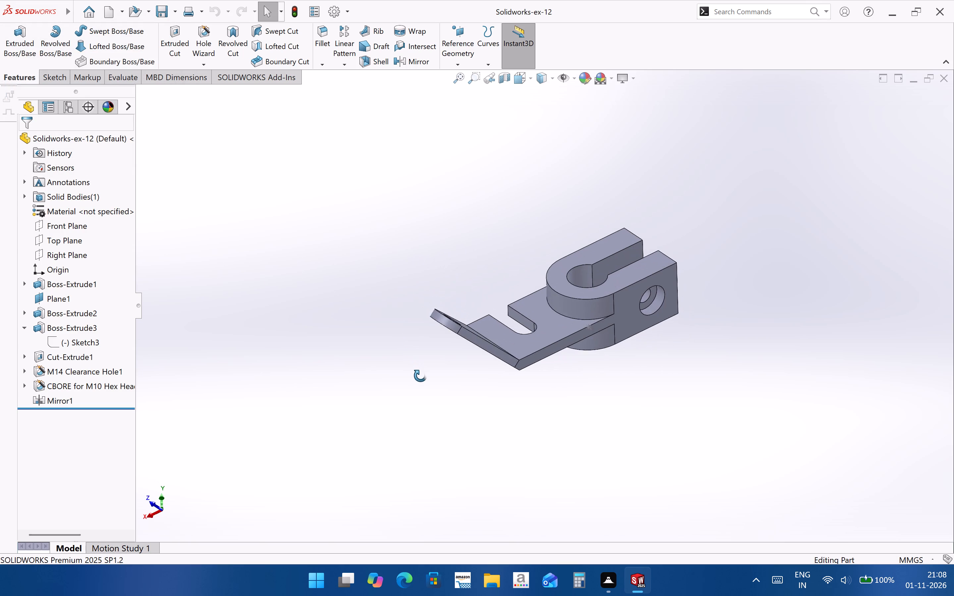
{"action": "middle_click_drag", "start_coordinate": [420, 376], "coordinate": [346, 360]}
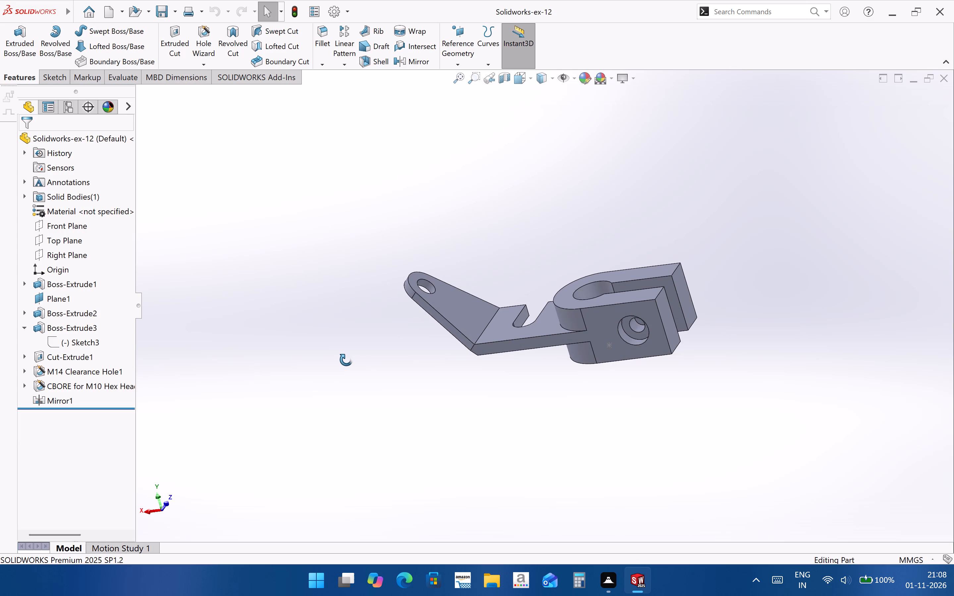
{"action": "middle_click_drag", "start_coordinate": [346, 360], "coordinate": [338, 312]}
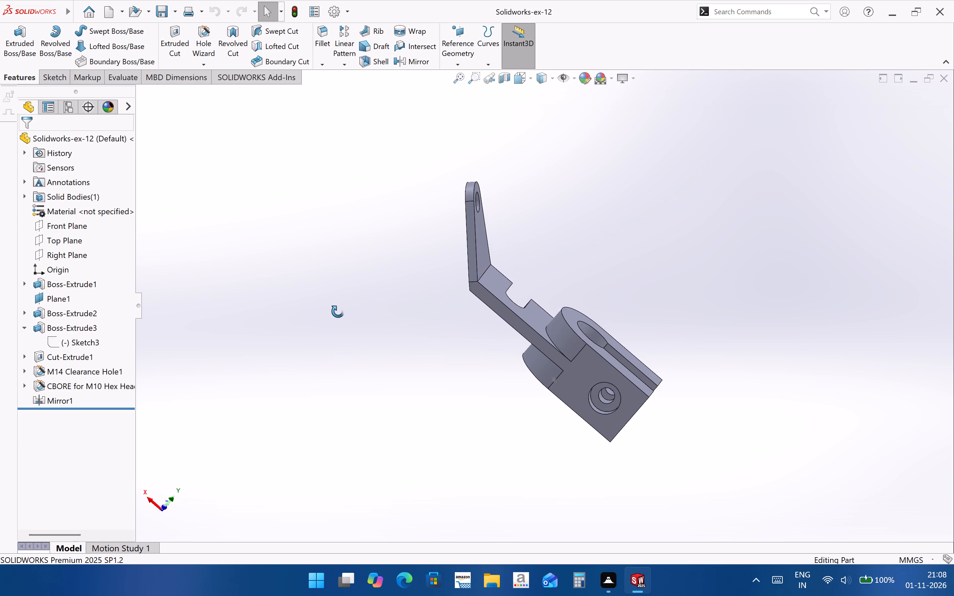
{"action": "middle_click_drag", "start_coordinate": [338, 312], "coordinate": [324, 304]}
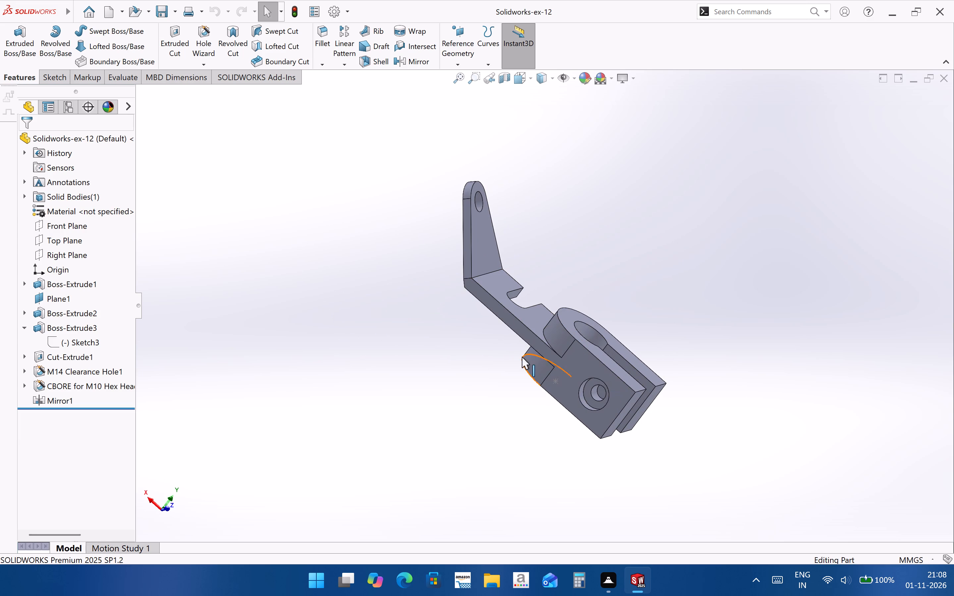
{"action": "middle_click_drag", "start_coordinate": [522, 358], "coordinate": [513, 370]}
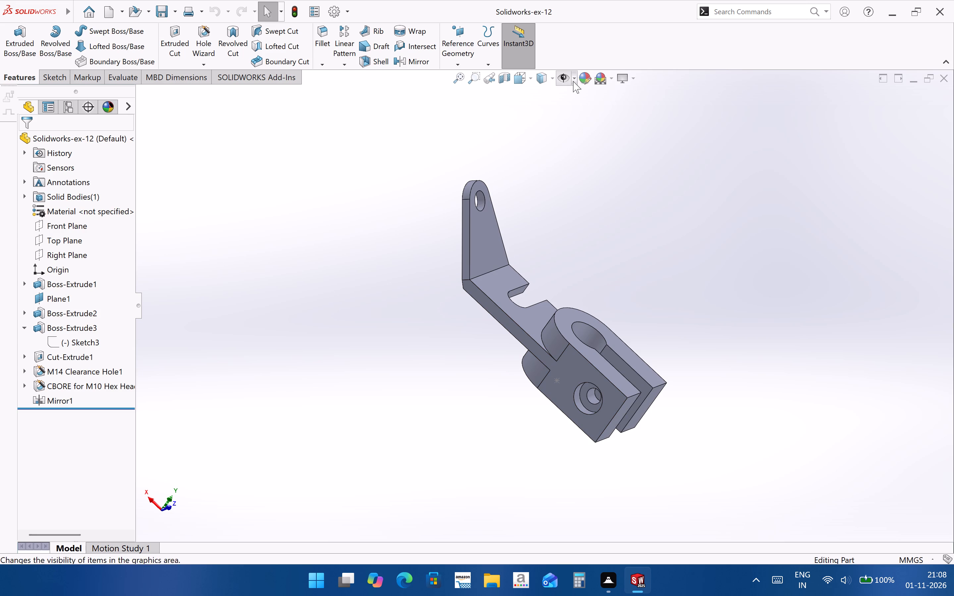
{"action": "left_click", "coordinate": [529, 80]}
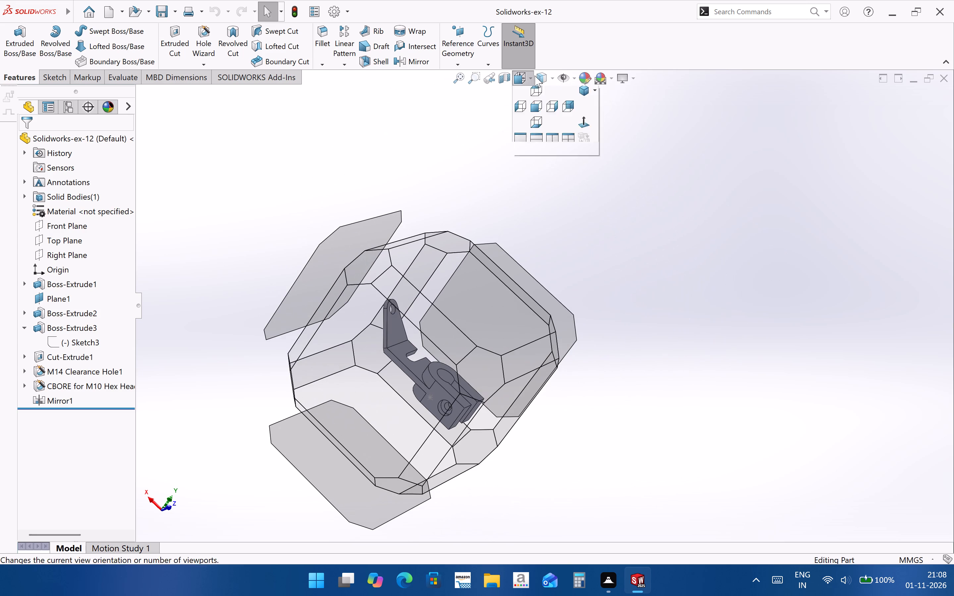
{"action": "left_click", "coordinate": [562, 93]}
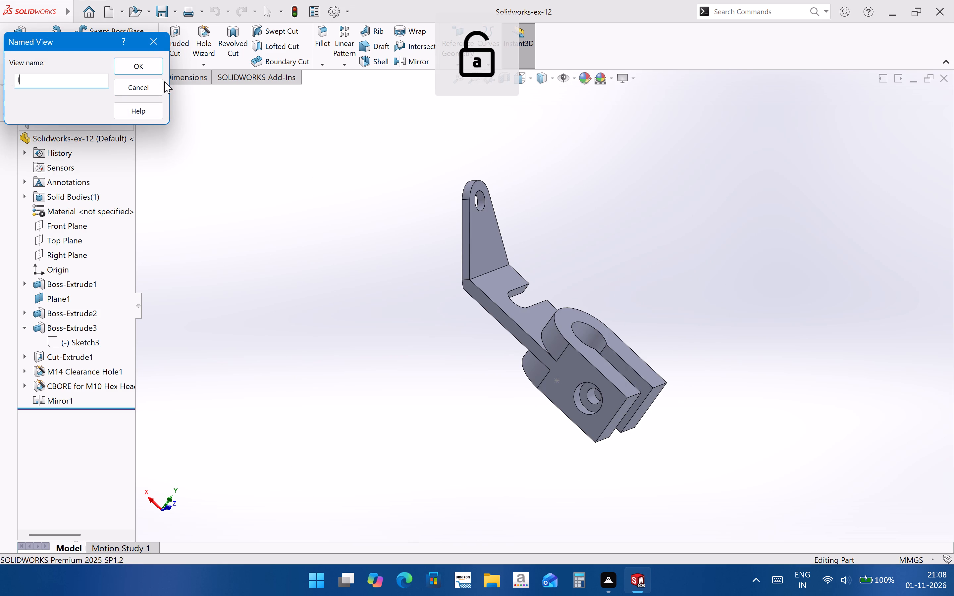
{"action": "type", "text": "so"}
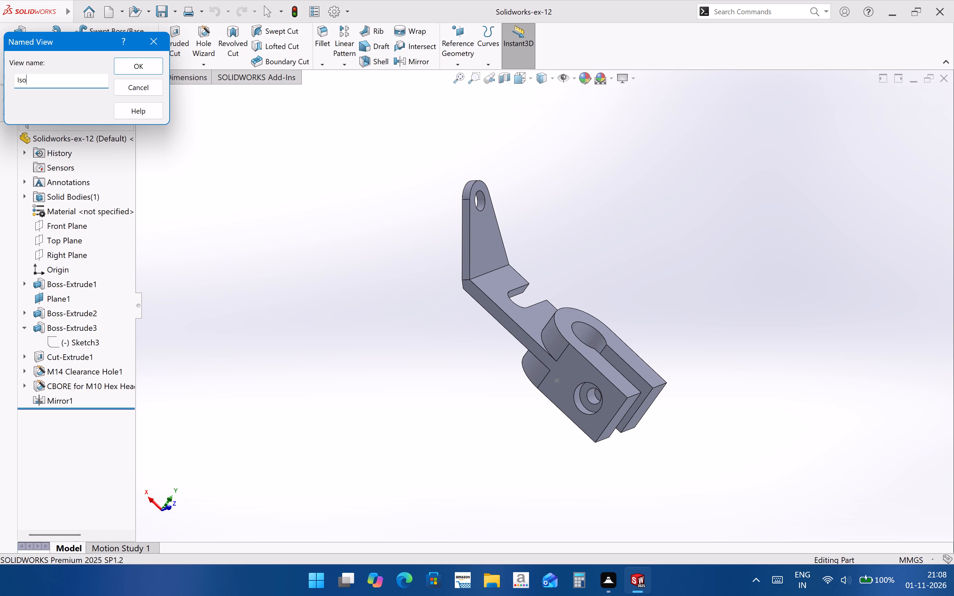
{"action": "type", "text": "metric-"}
{"action": "key", "text": "2"}
{"action": "left_click", "coordinate": [140, 59]}
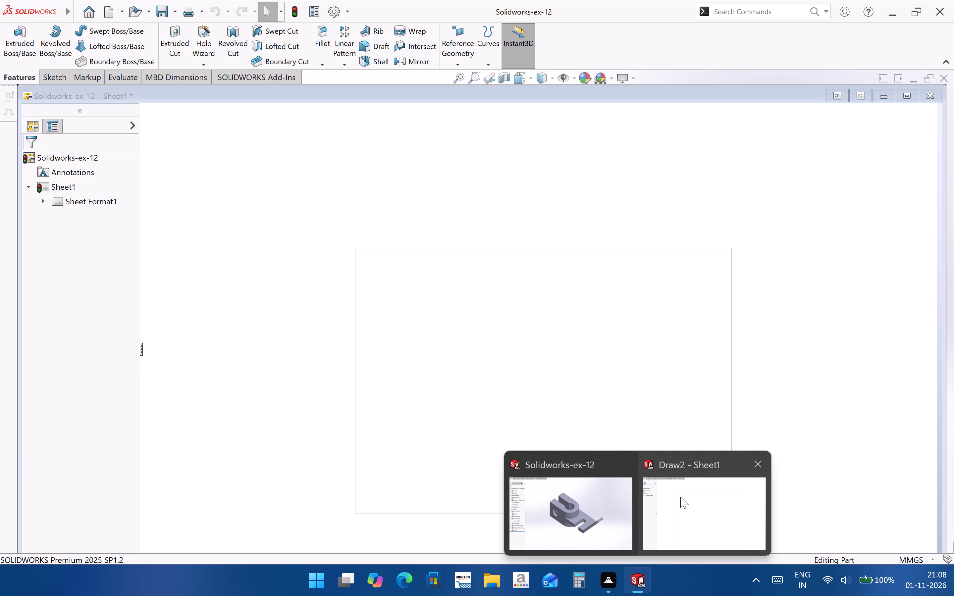
Switch to the Solidworks-ex-12 drawing and place the part's Isometric-2 view in the upper middle of the sheet.
{"action": "left_click", "coordinate": [698, 509]}
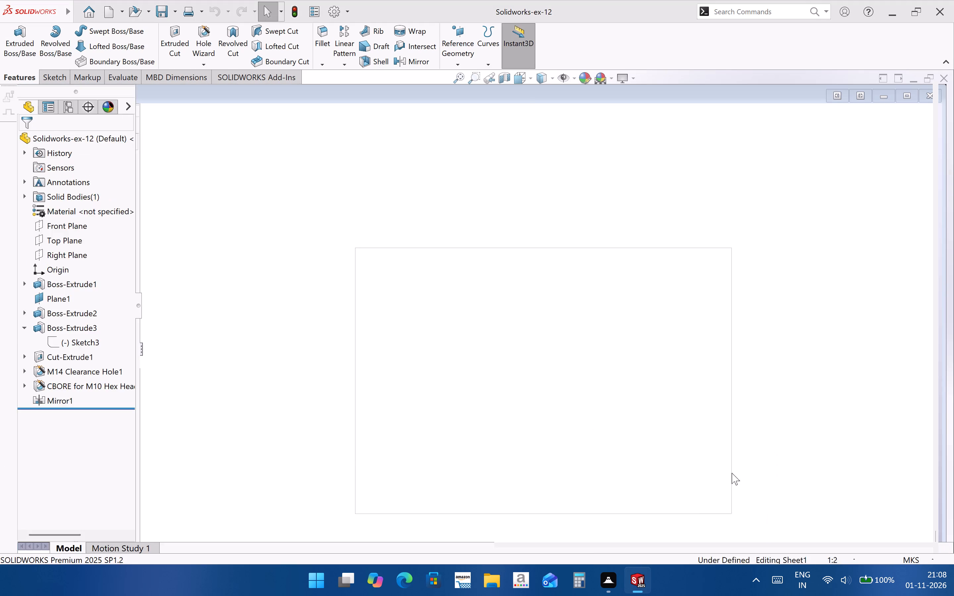
{"action": "scroll", "coordinate": [531, 378], "scroll_direction": "up", "scroll_amount": 1}
{"action": "scroll", "coordinate": [535, 364], "scroll_direction": "down", "scroll_amount": 2}
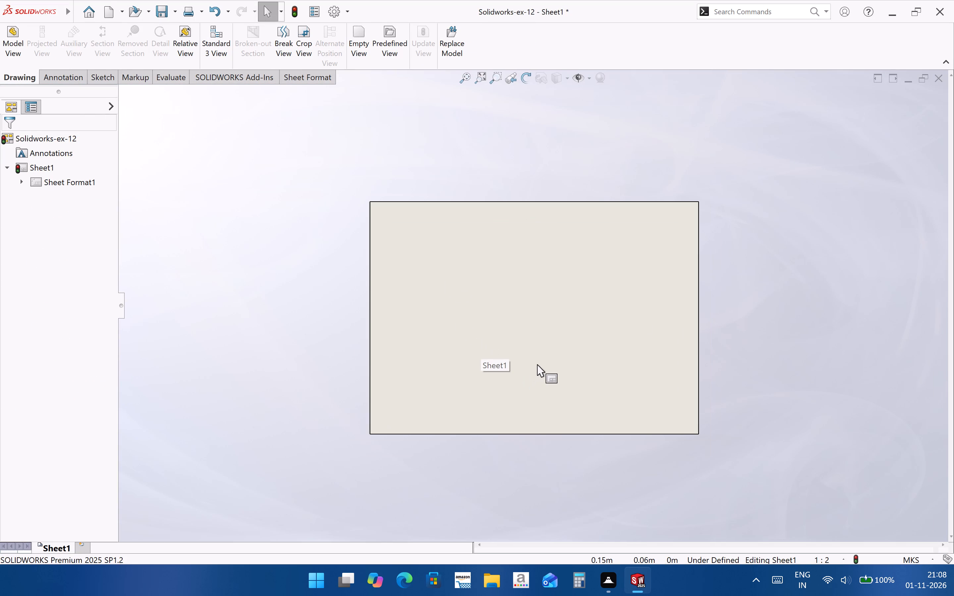
{"action": "scroll", "coordinate": [537, 365], "scroll_direction": "down", "scroll_amount": 2}
{"action": "scroll", "coordinate": [552, 389], "scroll_direction": "up", "scroll_amount": 1}
{"action": "scroll", "coordinate": [551, 224], "scroll_direction": "down", "scroll_amount": 1}
{"action": "scroll", "coordinate": [568, 293], "scroll_direction": "up", "scroll_amount": 1}
{"action": "scroll", "coordinate": [541, 246], "scroll_direction": "down", "scroll_amount": 1}
{"action": "scroll", "coordinate": [560, 272], "scroll_direction": "down", "scroll_amount": 2}
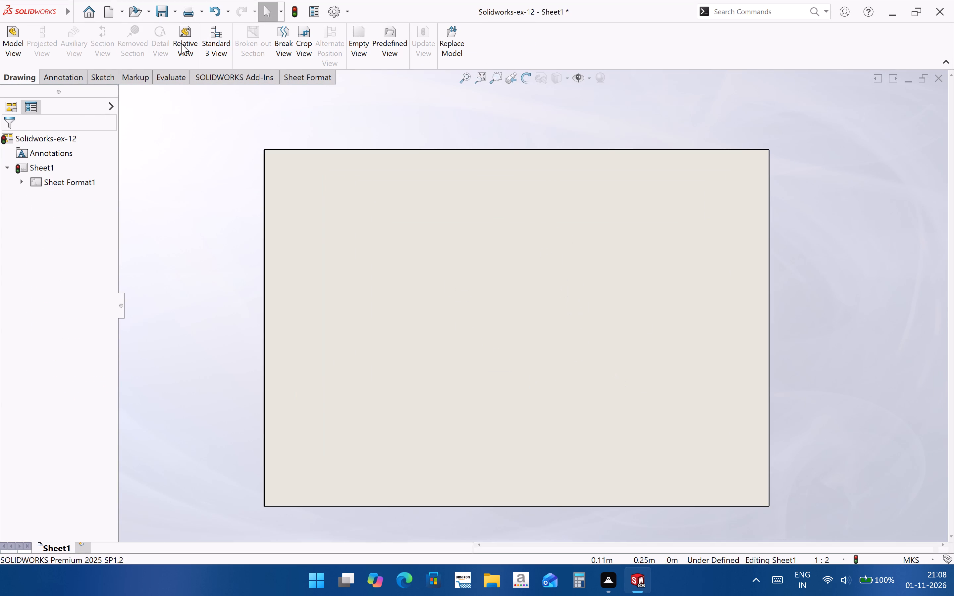
{"action": "left_click", "coordinate": [4, 46]}
{"action": "double_click", "coordinate": [85, 230]}
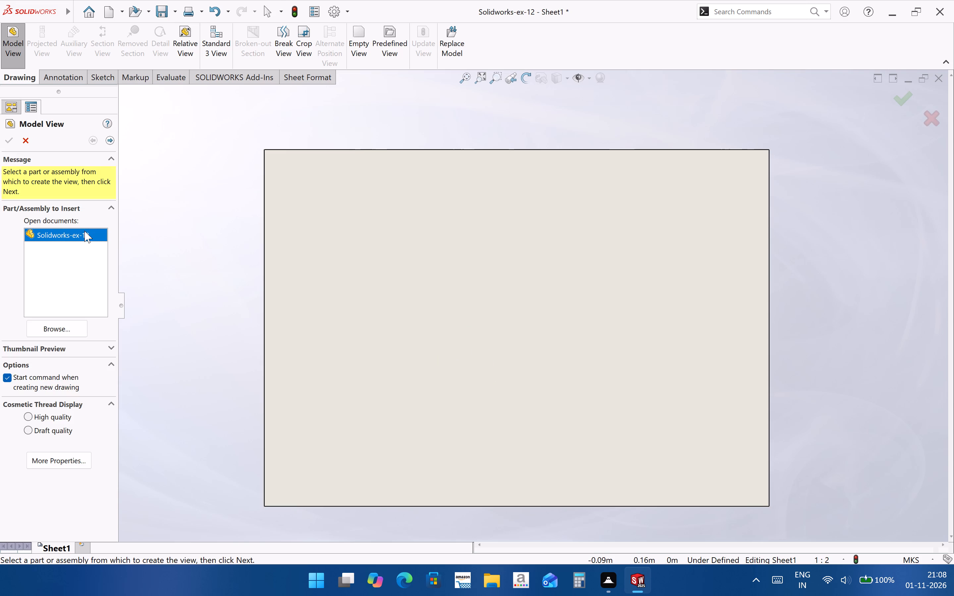
{"action": "double_click", "coordinate": [62, 237]}
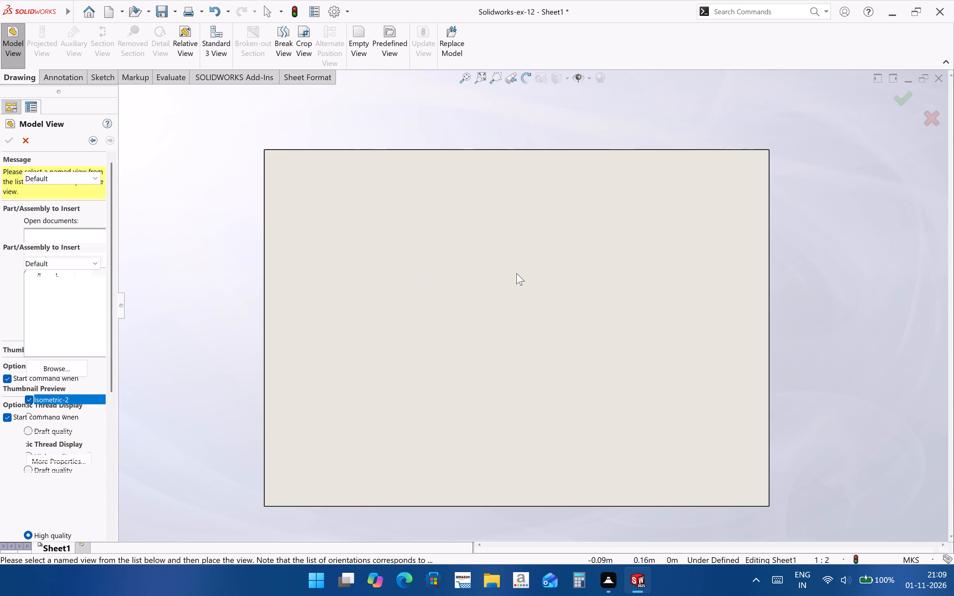
{"action": "left_click", "coordinate": [517, 273]}
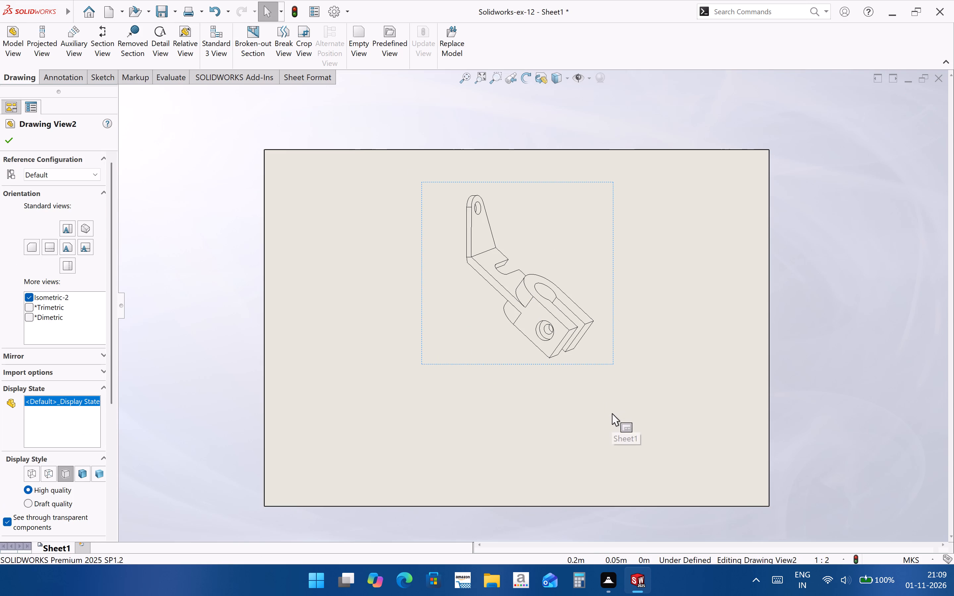
Display the Isometric-2 view shaded with edges.
{"action": "left_click", "coordinate": [86, 471]}
{"action": "left_click", "coordinate": [438, 354]}
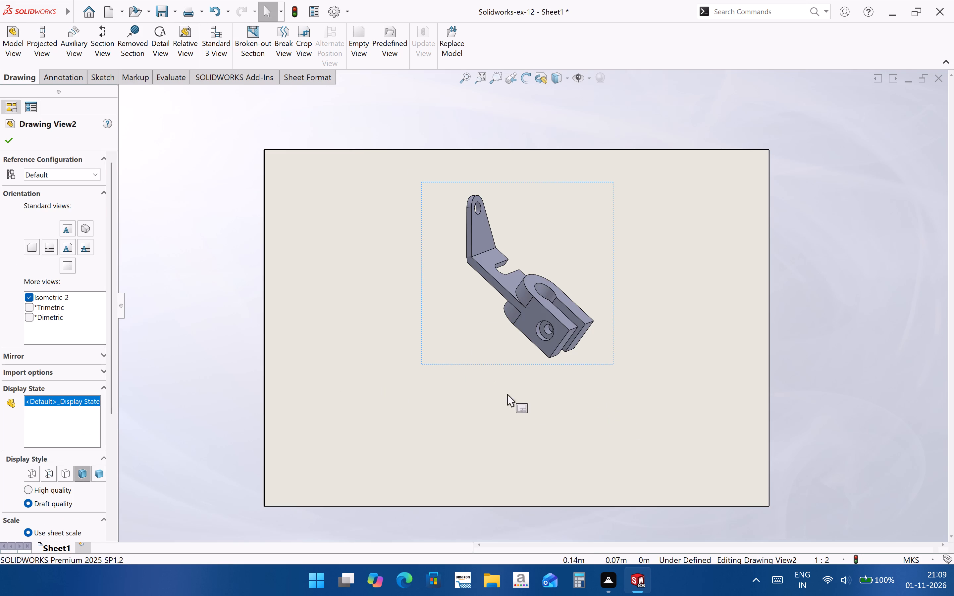
Move the Isometric-2 view into the upper-left corner of the drawing sheet.
{"action": "left_click_drag", "start_coordinate": [604, 365], "coordinate": [452, 329]}
{"action": "left_click_drag", "start_coordinate": [457, 327], "coordinate": [432, 324]}
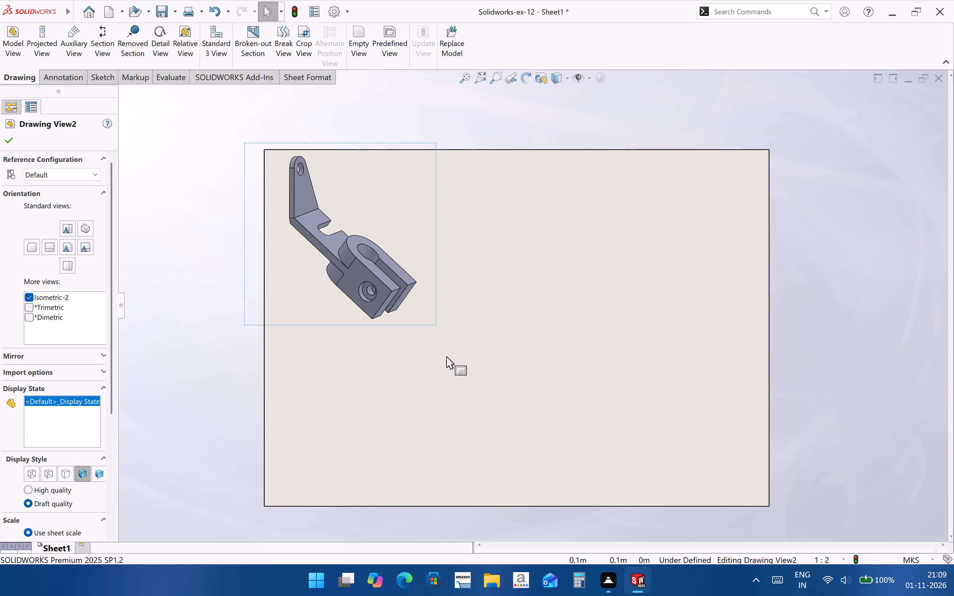
{"action": "left_click", "coordinate": [450, 362]}
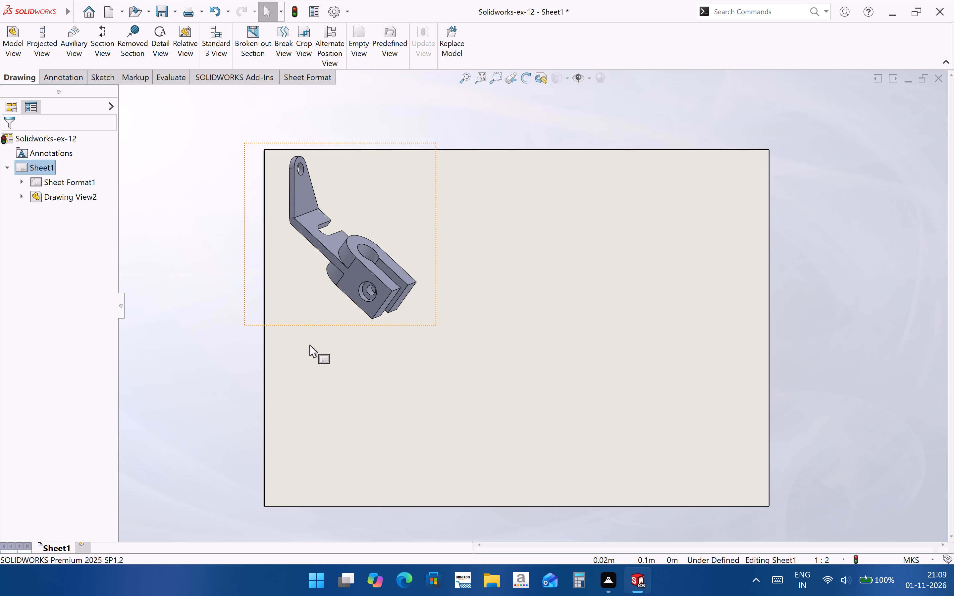
{"action": "left_click_drag", "start_coordinate": [437, 324], "coordinate": [428, 323]}
{"action": "left_click", "coordinate": [445, 369]}
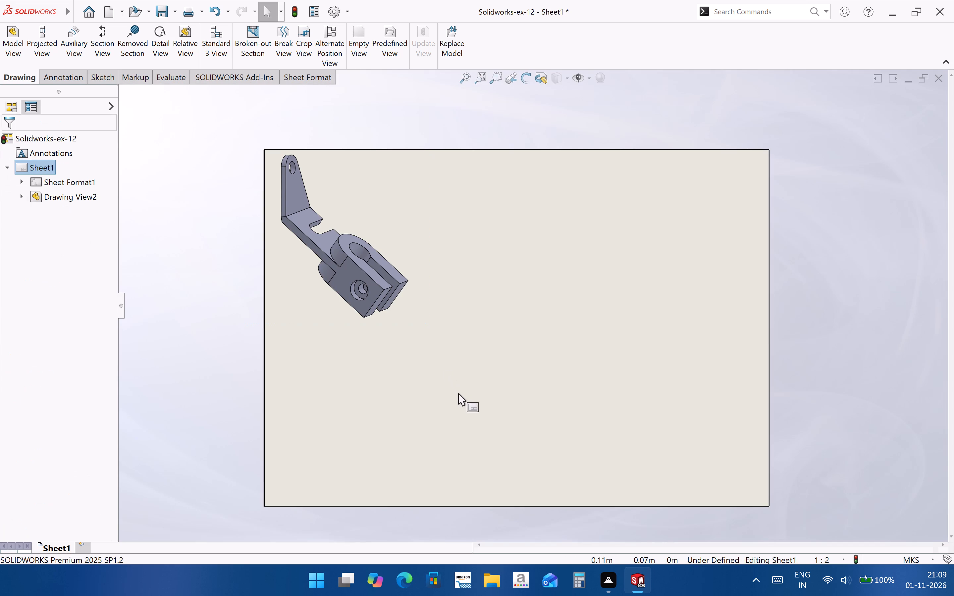
Insert a front view of Solidworks-ex-12 beside the isometric view and project a top view directly below it.
{"action": "scroll", "coordinate": [458, 393], "scroll_direction": "down", "scroll_amount": 1}
{"action": "middle_click_drag", "start_coordinate": [458, 393], "coordinate": [417, 394]}
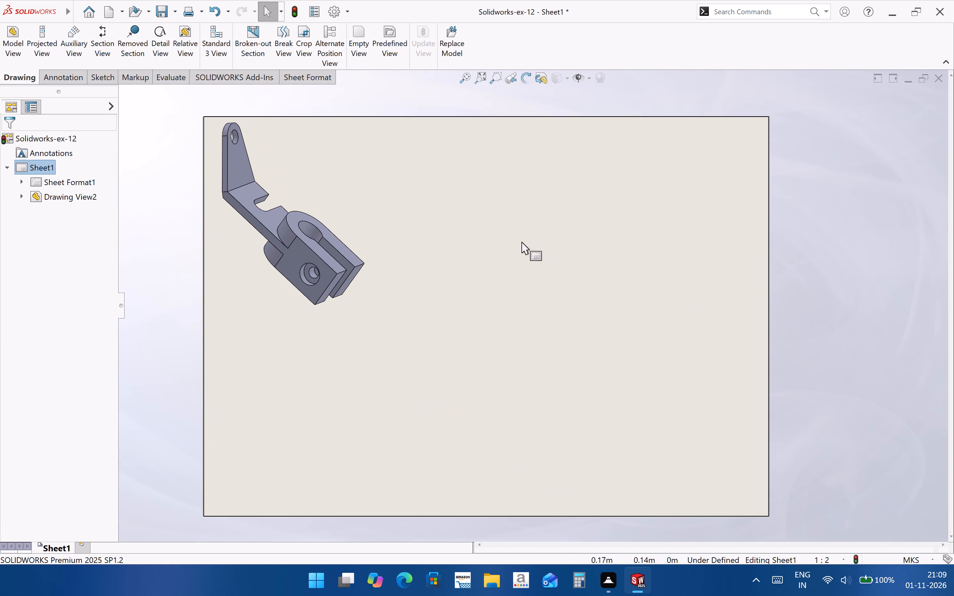
{"action": "left_click", "coordinate": [19, 45]}
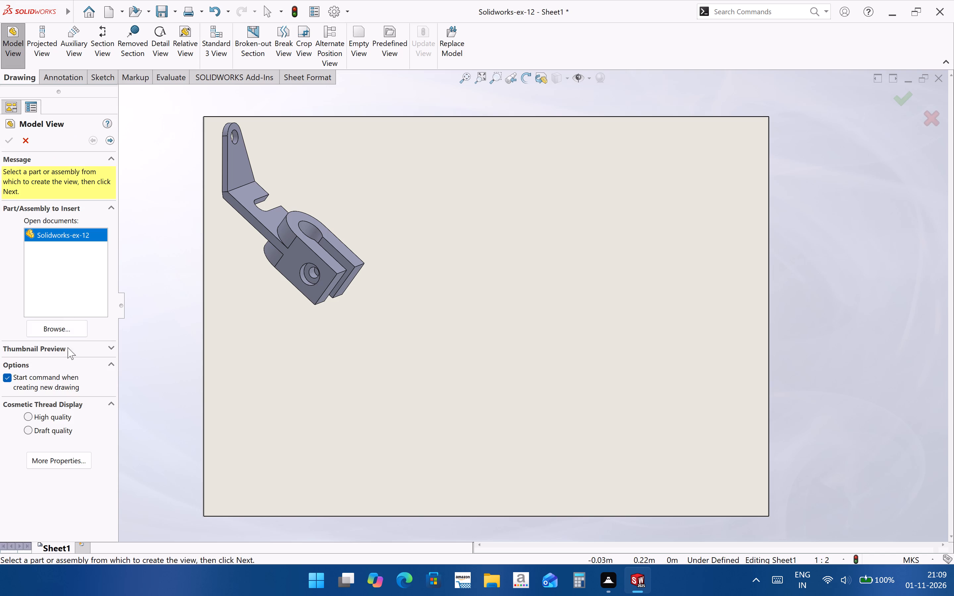
{"action": "left_click", "coordinate": [69, 332]}
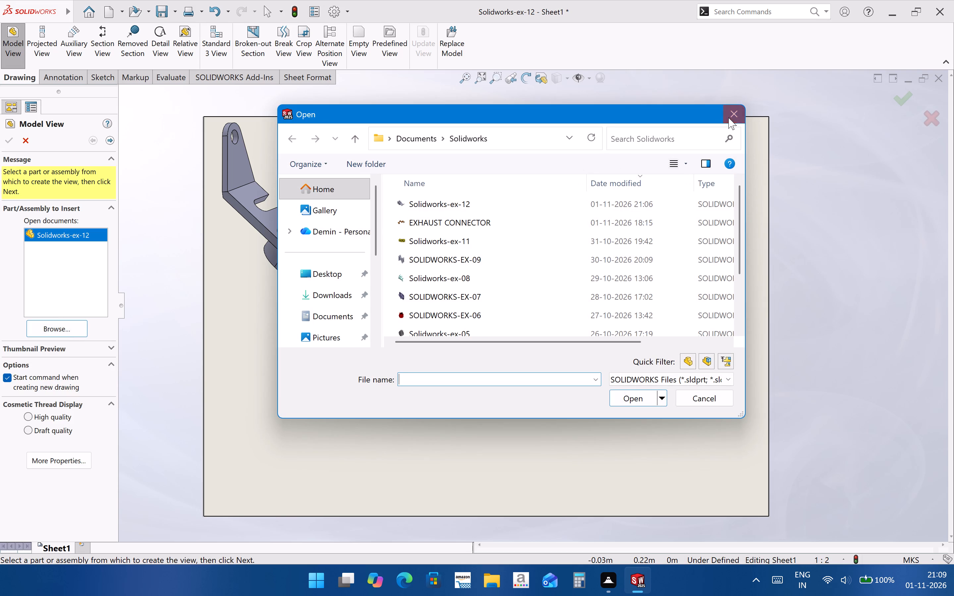
{"action": "left_click", "coordinate": [728, 118]}
{"action": "left_click", "coordinate": [82, 228]}
{"action": "double_click", "coordinate": [83, 233]}
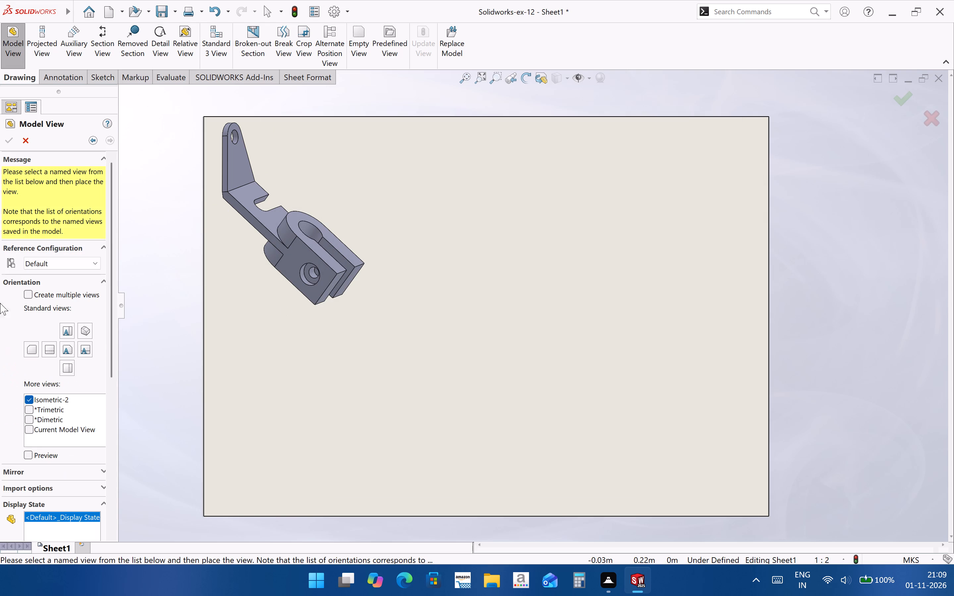
{"action": "left_click", "coordinate": [71, 351]}
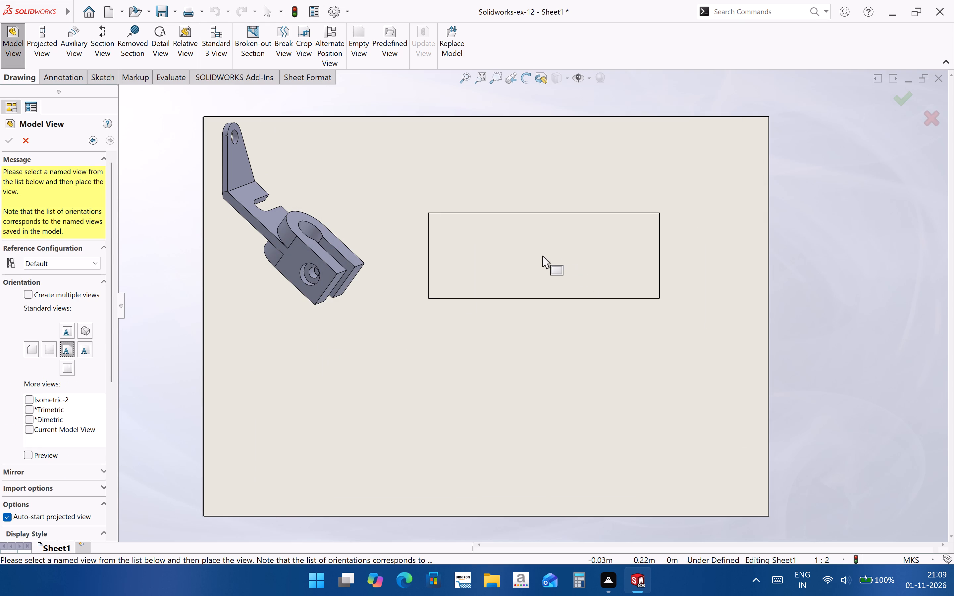
{"action": "left_click", "coordinate": [542, 256]}
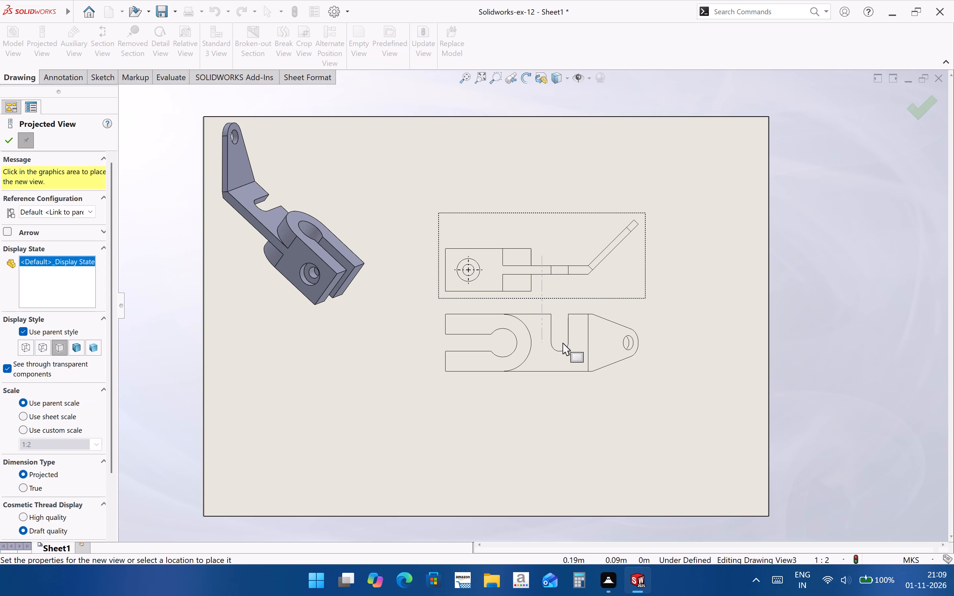
{"action": "left_click", "coordinate": [573, 382]}
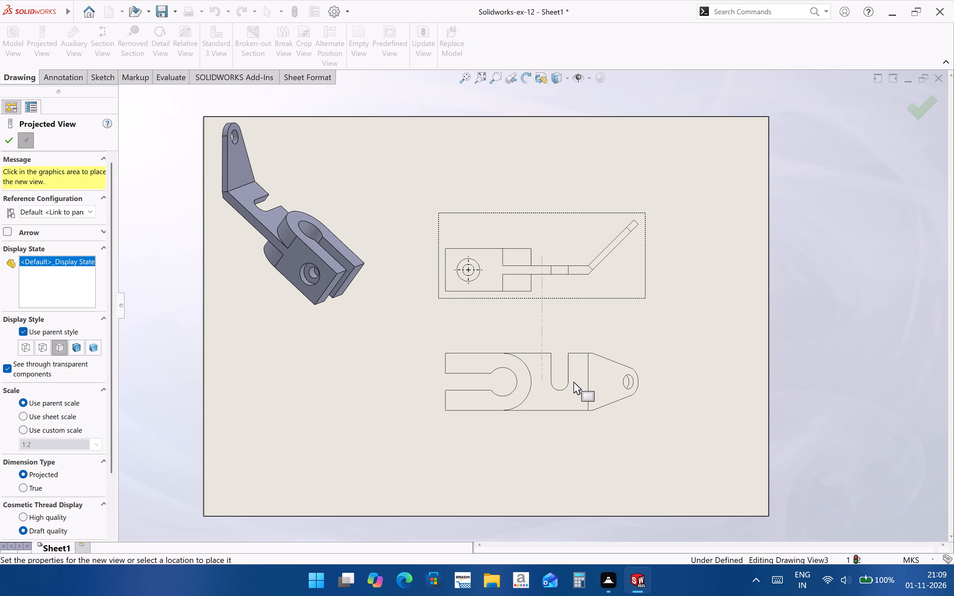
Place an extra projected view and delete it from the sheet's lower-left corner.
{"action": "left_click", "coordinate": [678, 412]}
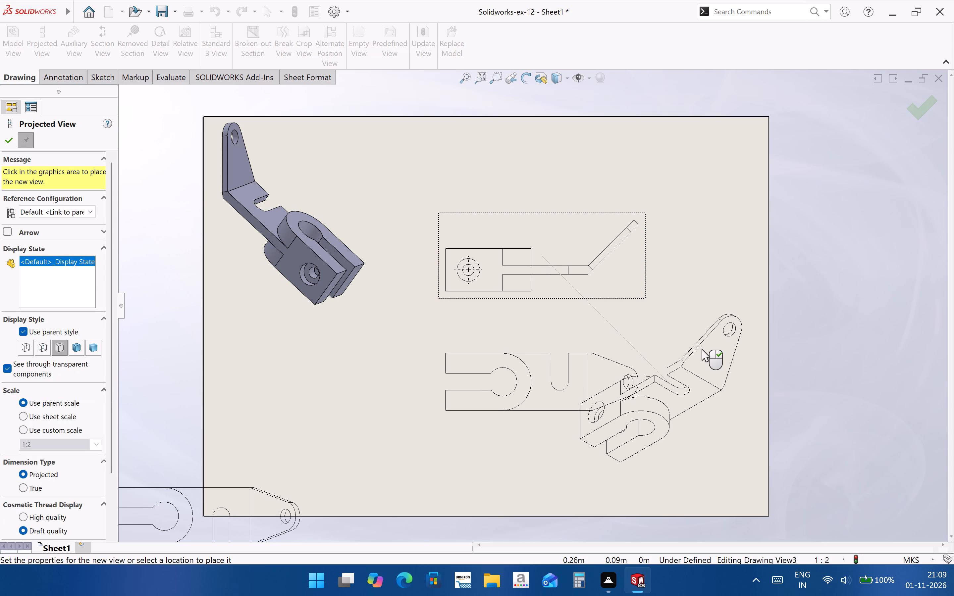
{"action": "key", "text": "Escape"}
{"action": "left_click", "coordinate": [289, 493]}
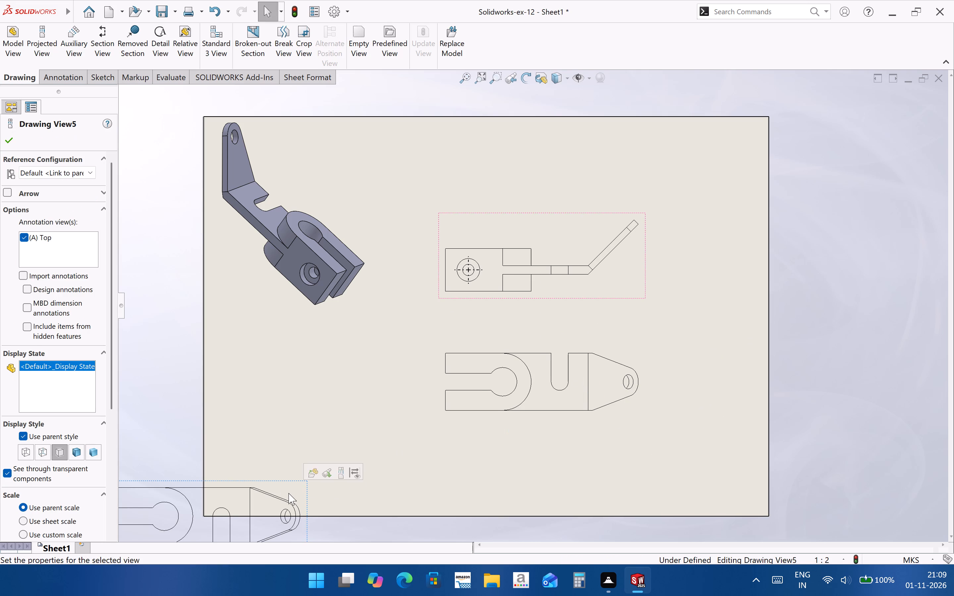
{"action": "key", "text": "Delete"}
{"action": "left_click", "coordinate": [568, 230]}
Shift the front view slightly up and right, and move the projected top view lower to widen the gap between them.
{"action": "scroll", "coordinate": [562, 436], "scroll_direction": "up", "scroll_amount": 2}
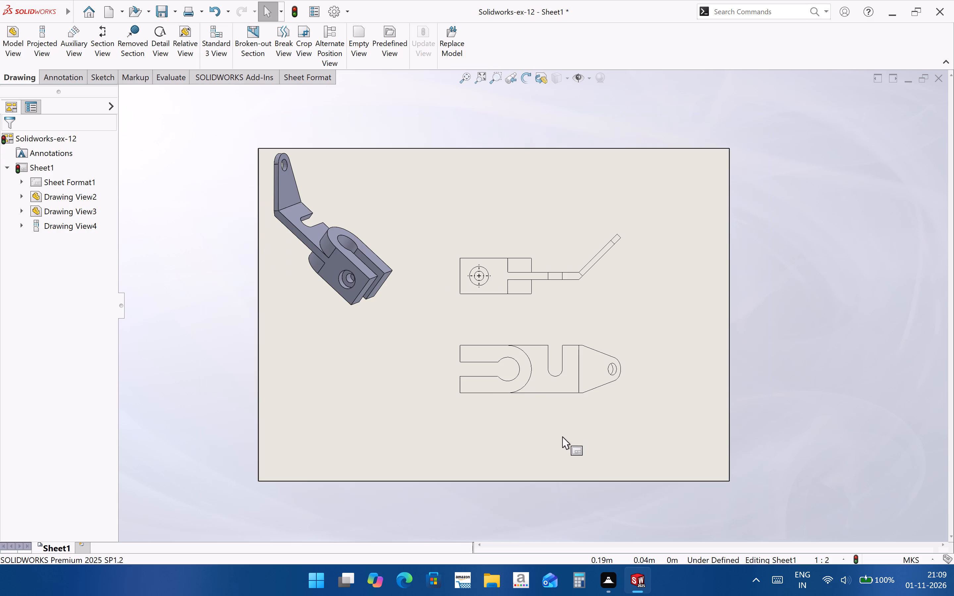
{"action": "scroll", "coordinate": [527, 329], "scroll_direction": "down", "scroll_amount": 3}
{"action": "left_click", "coordinate": [549, 284]}
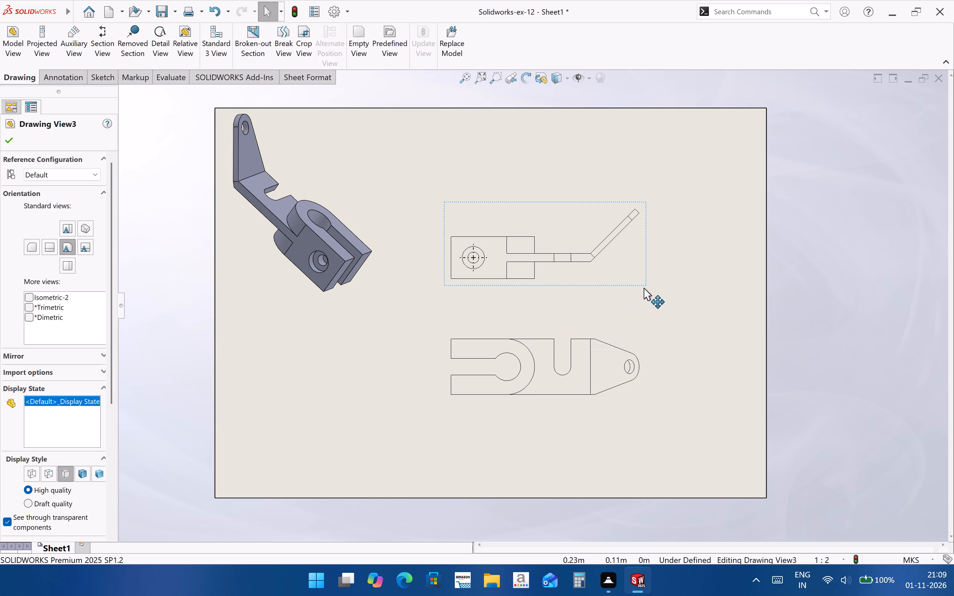
{"action": "left_click_drag", "start_coordinate": [644, 288], "coordinate": [654, 274]}
{"action": "left_click_drag", "start_coordinate": [655, 399], "coordinate": [657, 400]}
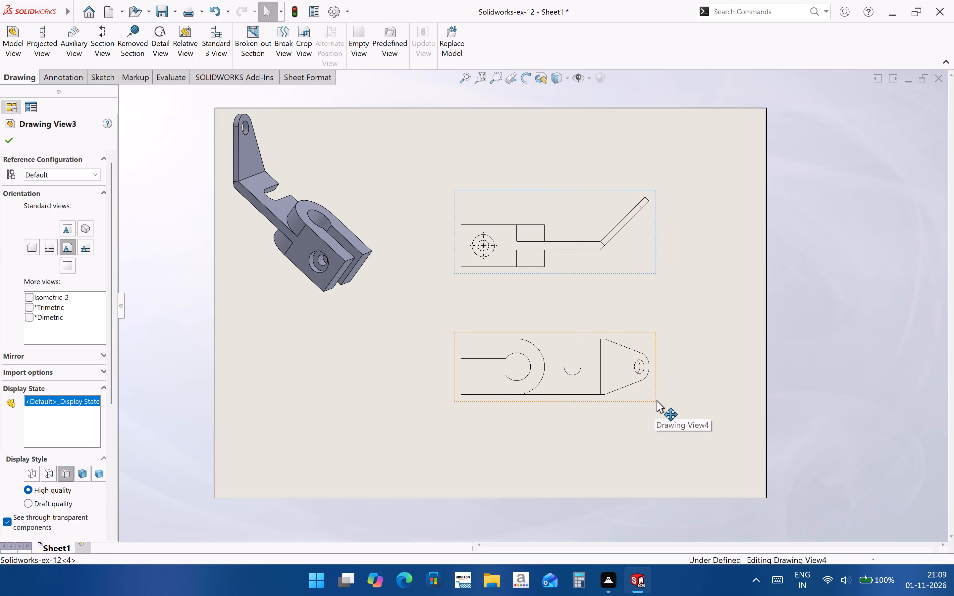
{"action": "left_click_drag", "start_coordinate": [657, 400], "coordinate": [666, 414]}
{"action": "left_click", "coordinate": [707, 396]}
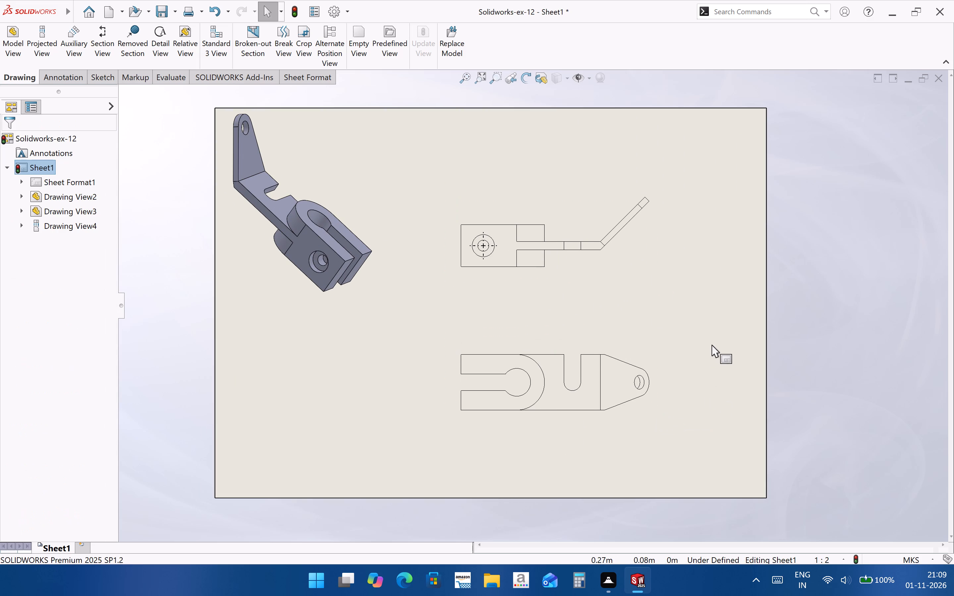
Display the projected top view with hidden lines visible.
{"action": "left_click", "coordinate": [602, 381]}
{"action": "left_click", "coordinate": [45, 311]}
{"action": "left_click", "coordinate": [512, 464]}
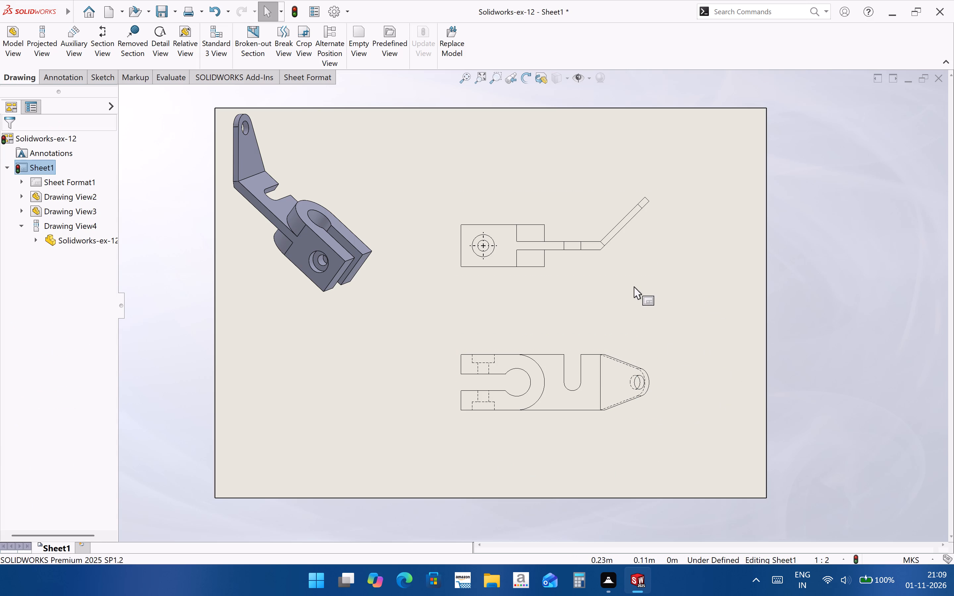
{"action": "left_click", "coordinate": [688, 304]}
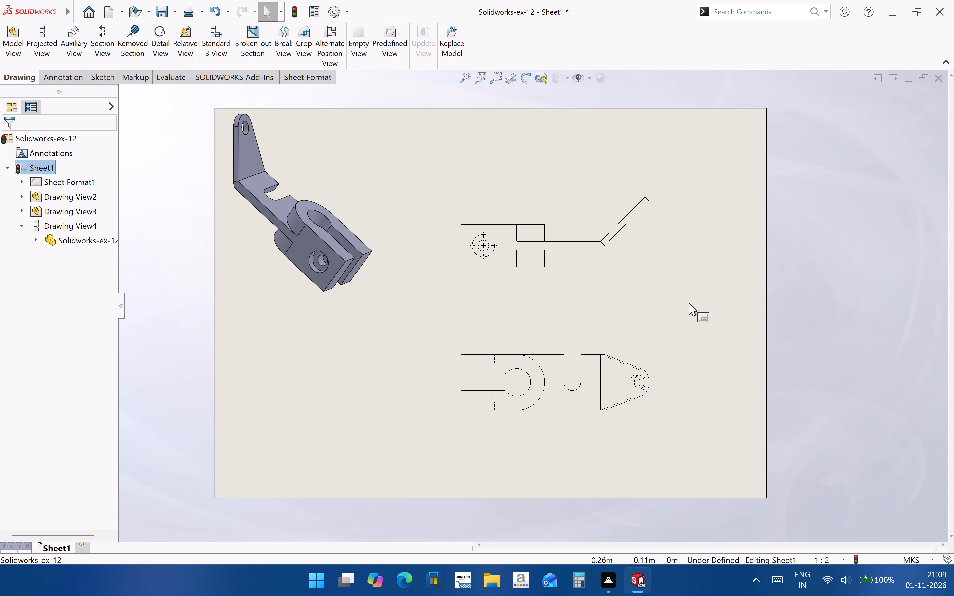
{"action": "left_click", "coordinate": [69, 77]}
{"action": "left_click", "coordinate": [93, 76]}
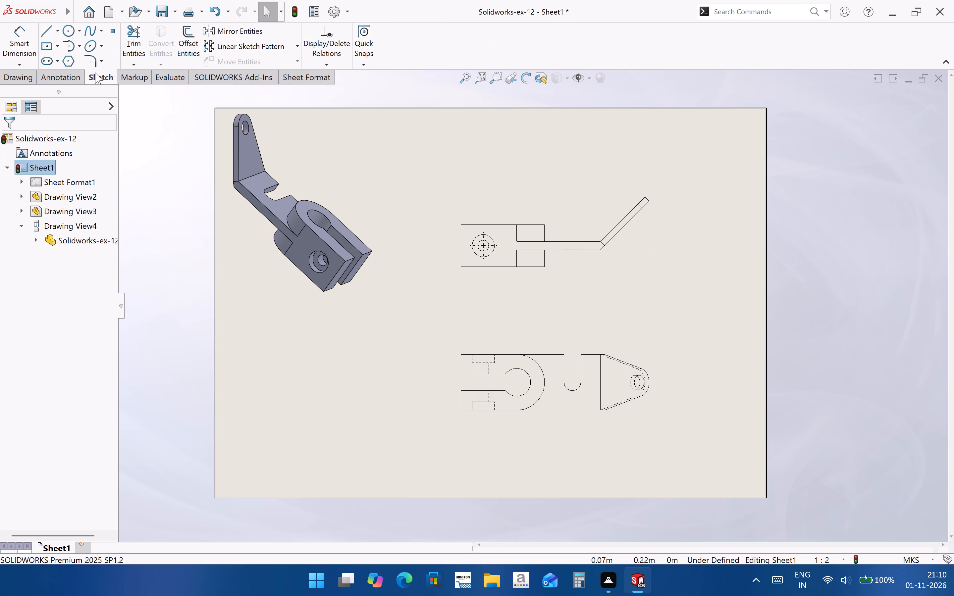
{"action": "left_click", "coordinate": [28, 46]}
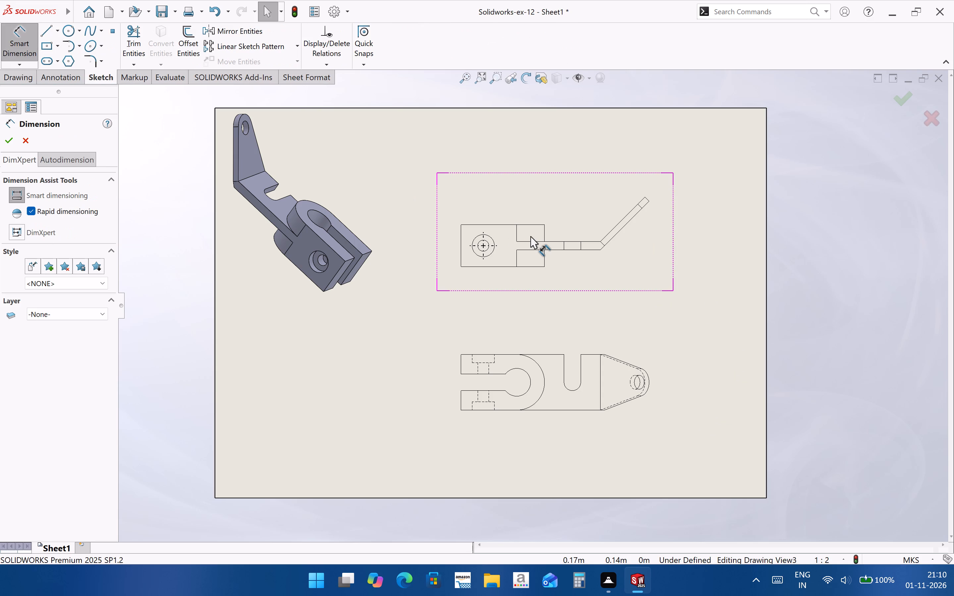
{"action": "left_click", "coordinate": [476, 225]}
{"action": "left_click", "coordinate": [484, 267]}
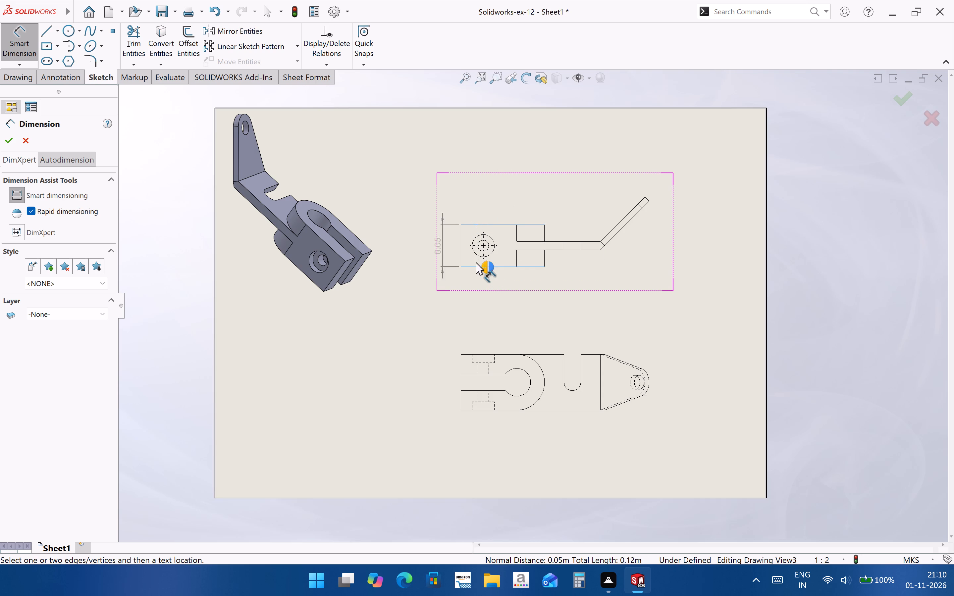
Set the drawing's unit system to MMGS (millimeter, gram, second).
{"action": "left_click", "coordinate": [924, 563]}
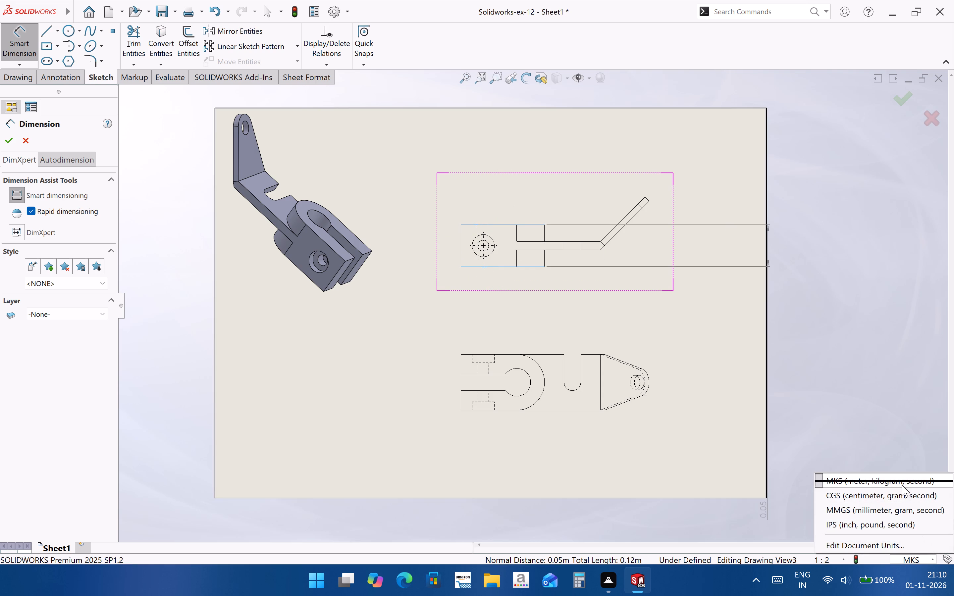
{"action": "left_click", "coordinate": [909, 509]}
Dimension the clamp block's overall height in the front view, placing the dimension left of the block.
{"action": "left_click", "coordinate": [28, 35]}
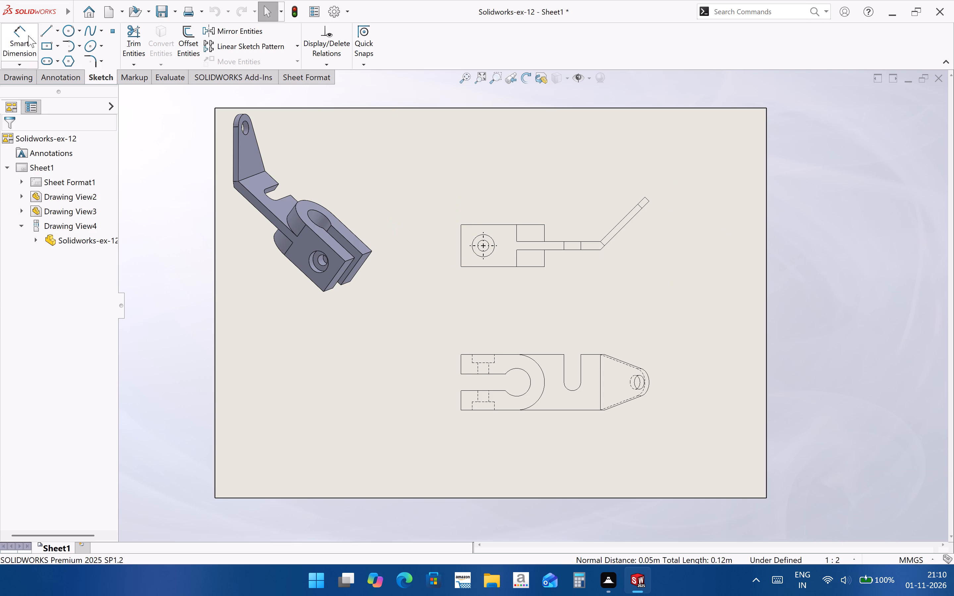
{"action": "left_click", "coordinate": [491, 225]}
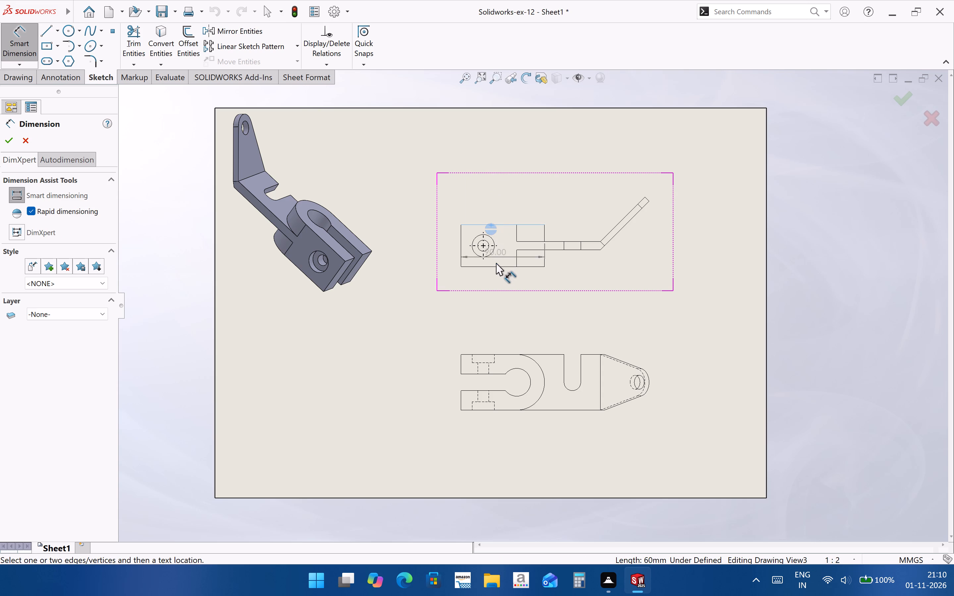
{"action": "left_click", "coordinate": [500, 266]}
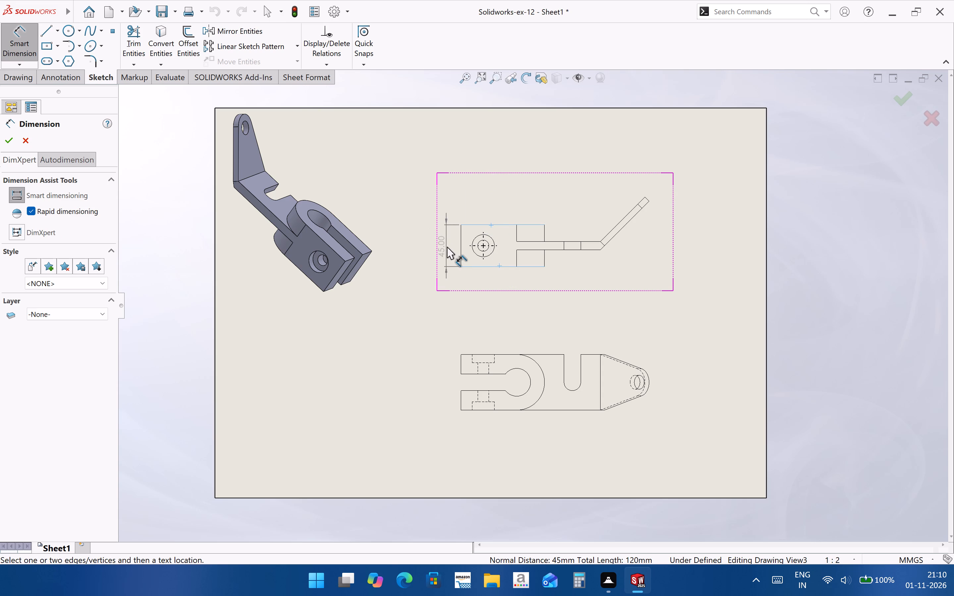
{"action": "left_click", "coordinate": [447, 247]}
{"action": "left_click", "coordinate": [624, 344]}
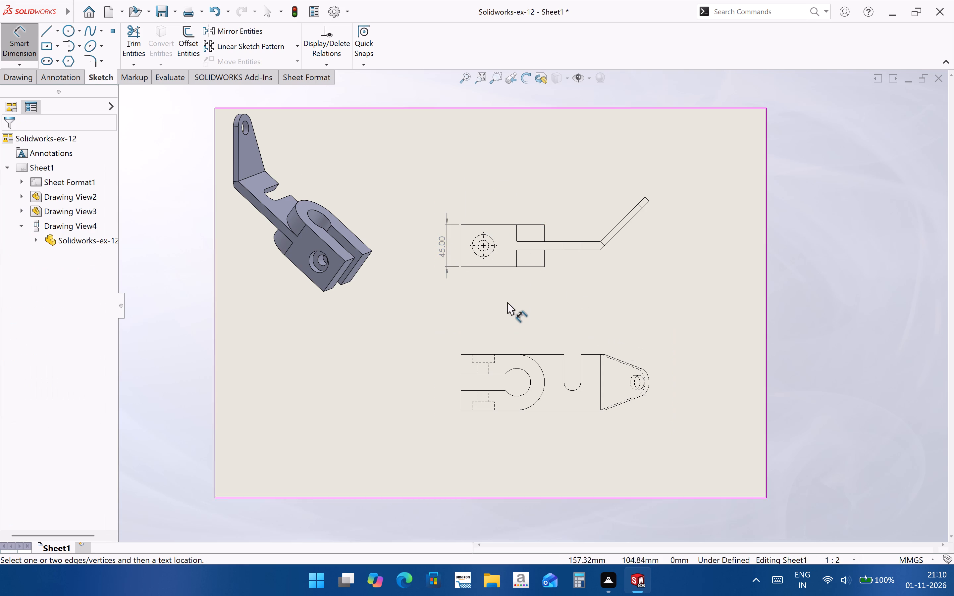
Dimension the hole centre's height above the block's bottom edge in the front view, and space both vertical dimensions out to the block's left.
{"action": "scroll", "coordinate": [486, 248], "scroll_direction": "down", "scroll_amount": 3}
{"action": "left_click", "coordinate": [488, 255]}
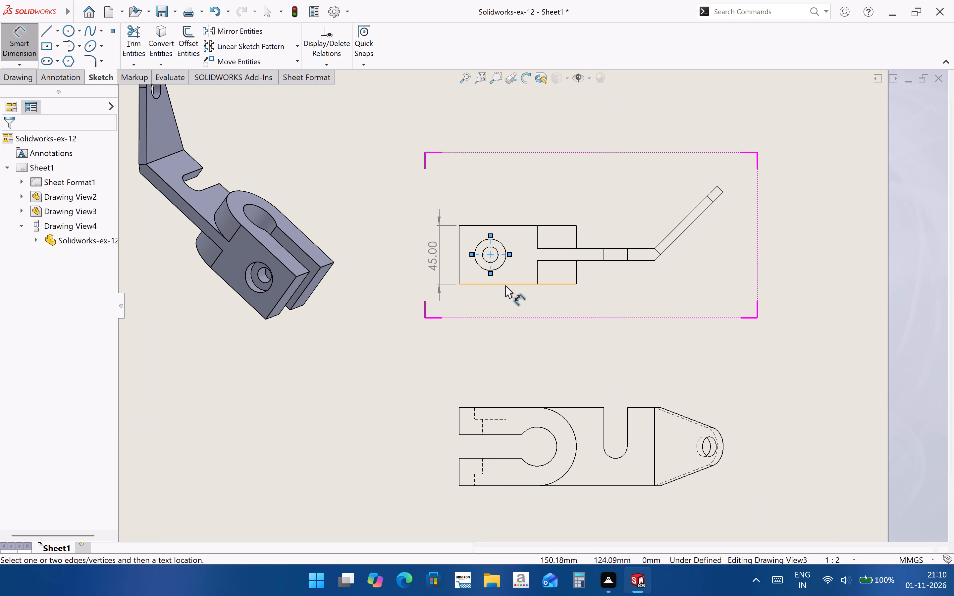
{"action": "left_click", "coordinate": [505, 284]}
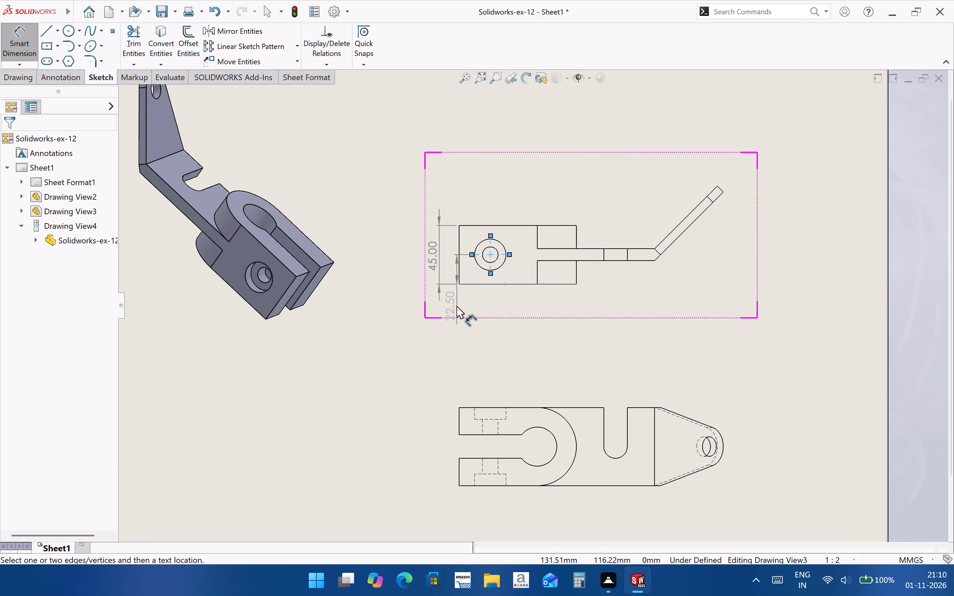
{"action": "left_click", "coordinate": [455, 307]}
{"action": "left_click", "coordinate": [482, 343]}
{"action": "left_click_drag", "start_coordinate": [437, 264], "coordinate": [422, 264]}
{"action": "left_click_drag", "start_coordinate": [446, 307], "coordinate": [441, 306]}
{"action": "left_click", "coordinate": [463, 358]}
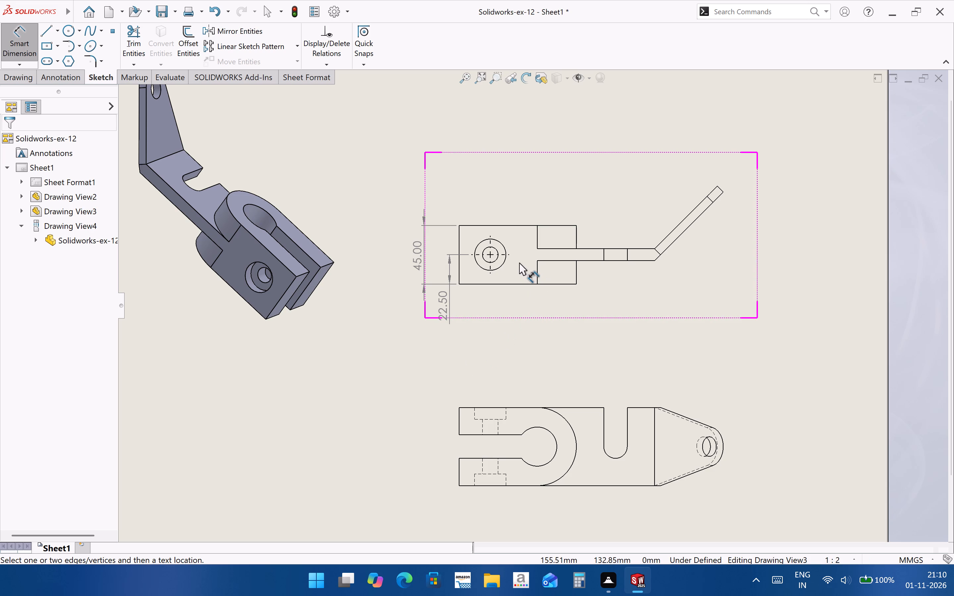
Dimension the inner hole's diameter in the front view, placing the text below the block to the hole's right.
{"action": "left_click", "coordinate": [496, 261]}
{"action": "left_click", "coordinate": [516, 308]}
{"action": "left_click", "coordinate": [550, 369]}
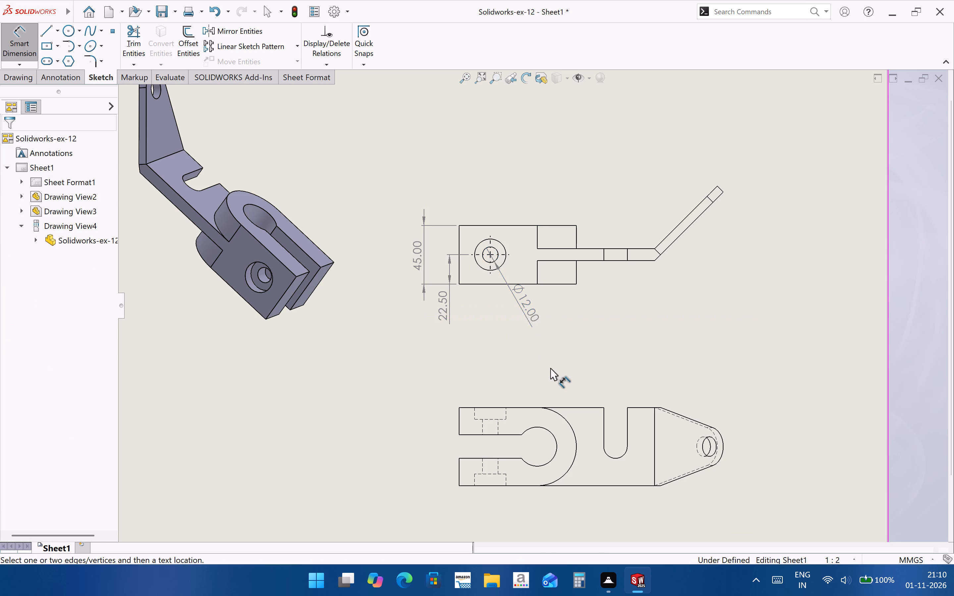
{"action": "left_click_drag", "start_coordinate": [533, 309], "coordinate": [536, 322]}
{"action": "left_click", "coordinate": [625, 346]}
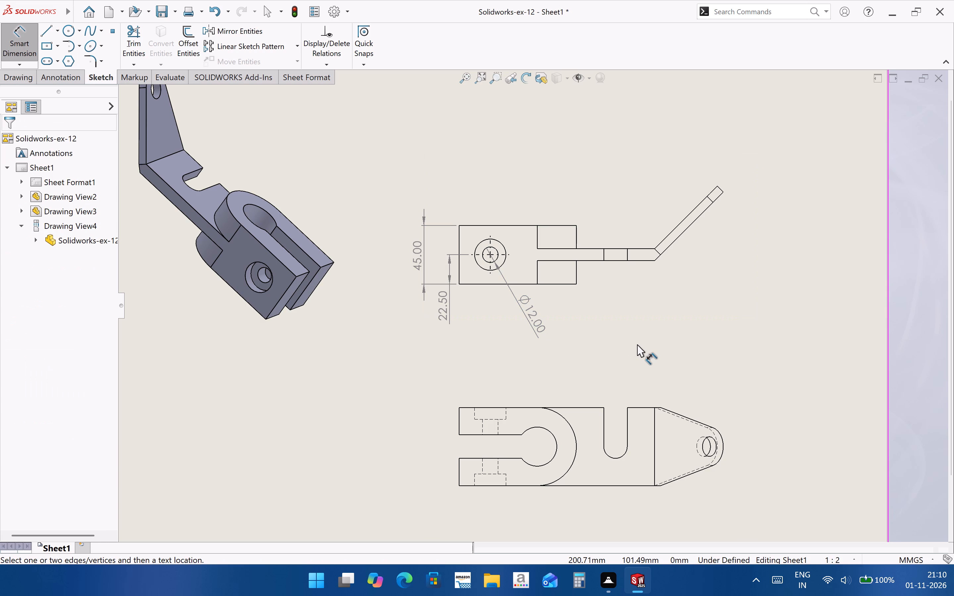
Dimension the counterbore's diameter in the front view, placing the text below the block to the hole's left.
{"action": "left_click", "coordinate": [485, 271]}
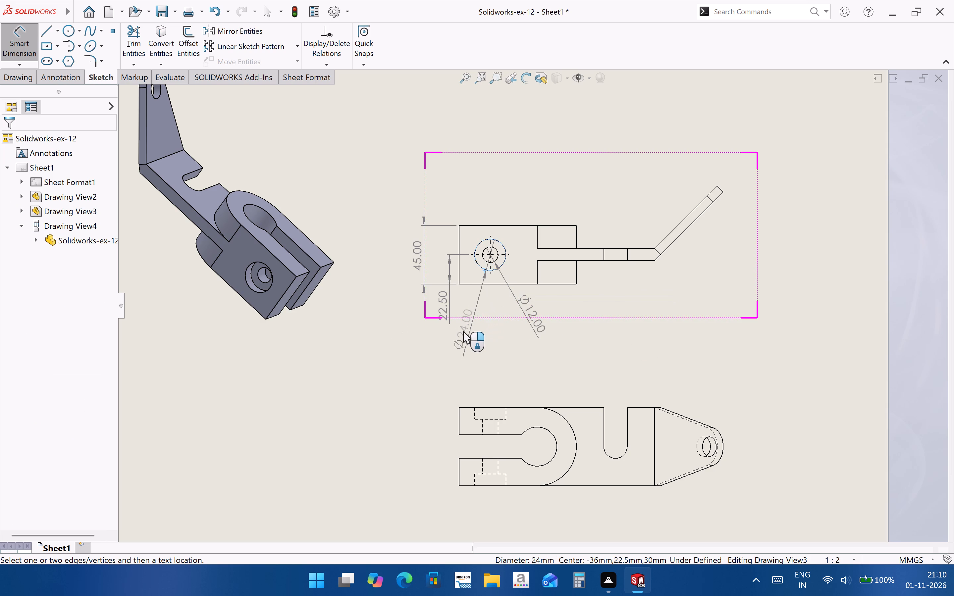
{"action": "left_click", "coordinate": [463, 331]}
{"action": "left_click", "coordinate": [543, 352]}
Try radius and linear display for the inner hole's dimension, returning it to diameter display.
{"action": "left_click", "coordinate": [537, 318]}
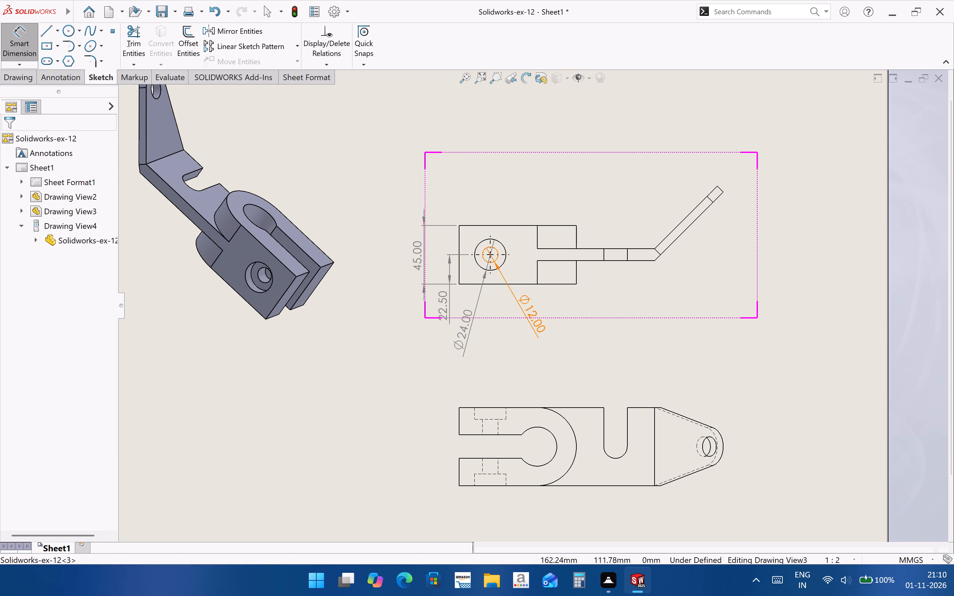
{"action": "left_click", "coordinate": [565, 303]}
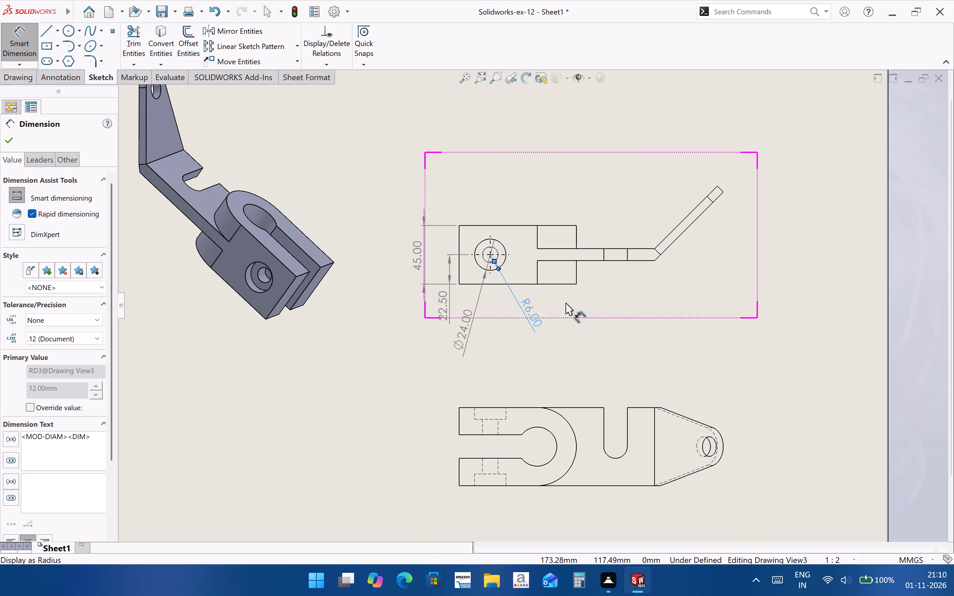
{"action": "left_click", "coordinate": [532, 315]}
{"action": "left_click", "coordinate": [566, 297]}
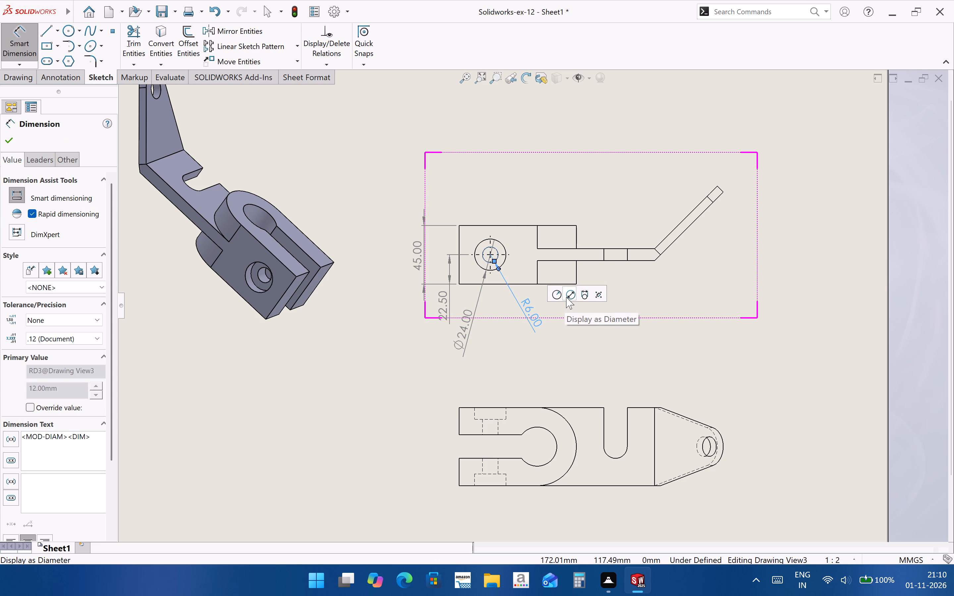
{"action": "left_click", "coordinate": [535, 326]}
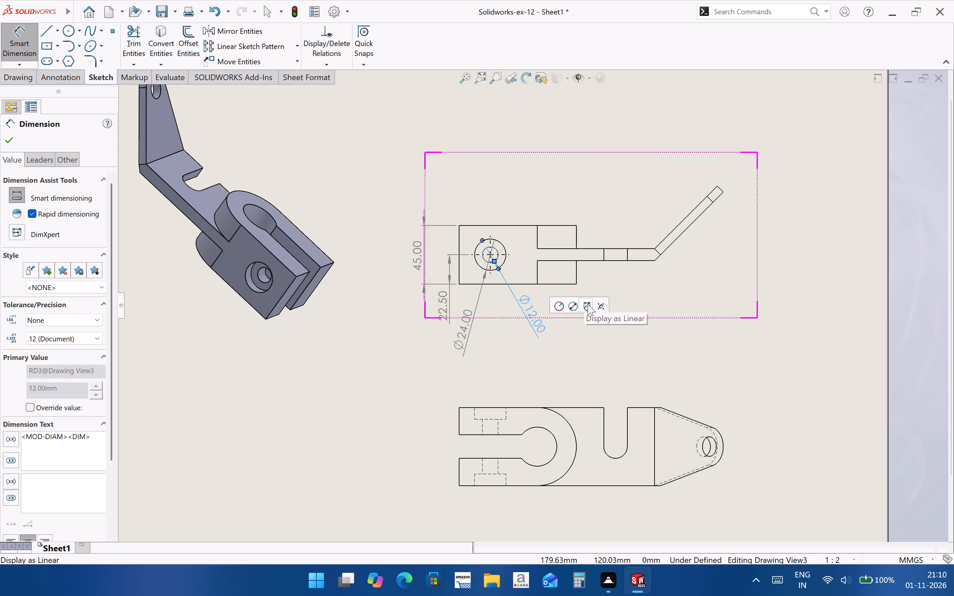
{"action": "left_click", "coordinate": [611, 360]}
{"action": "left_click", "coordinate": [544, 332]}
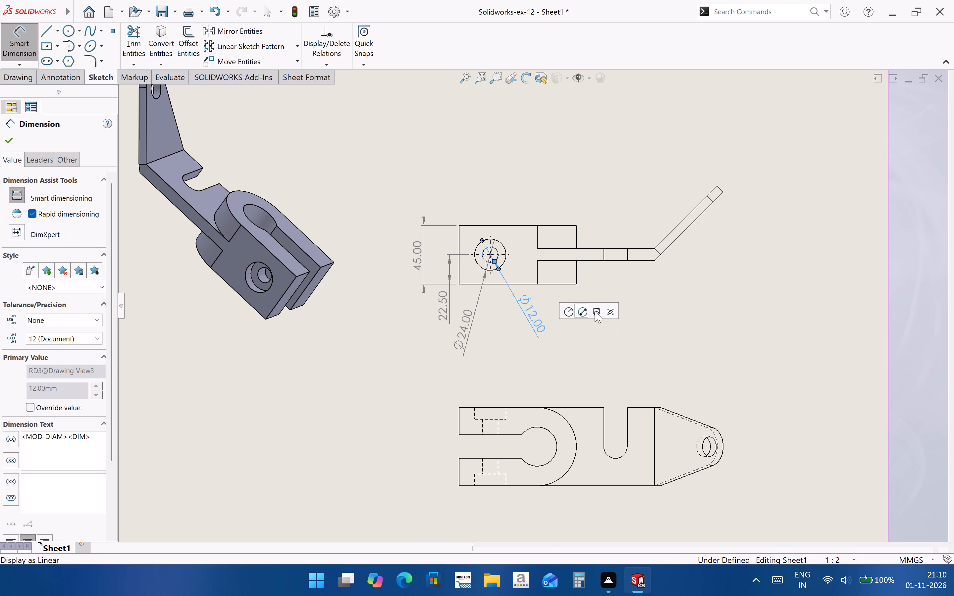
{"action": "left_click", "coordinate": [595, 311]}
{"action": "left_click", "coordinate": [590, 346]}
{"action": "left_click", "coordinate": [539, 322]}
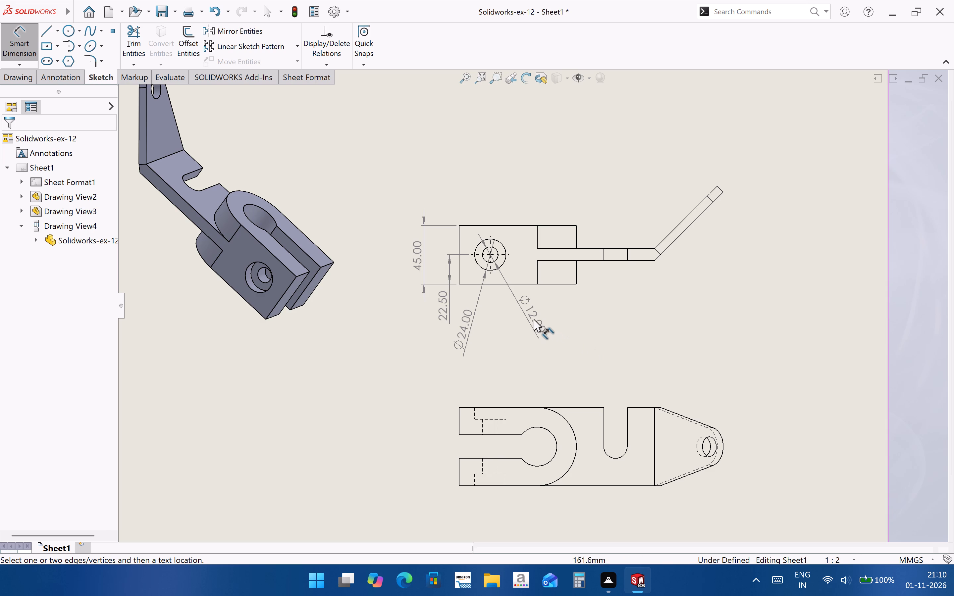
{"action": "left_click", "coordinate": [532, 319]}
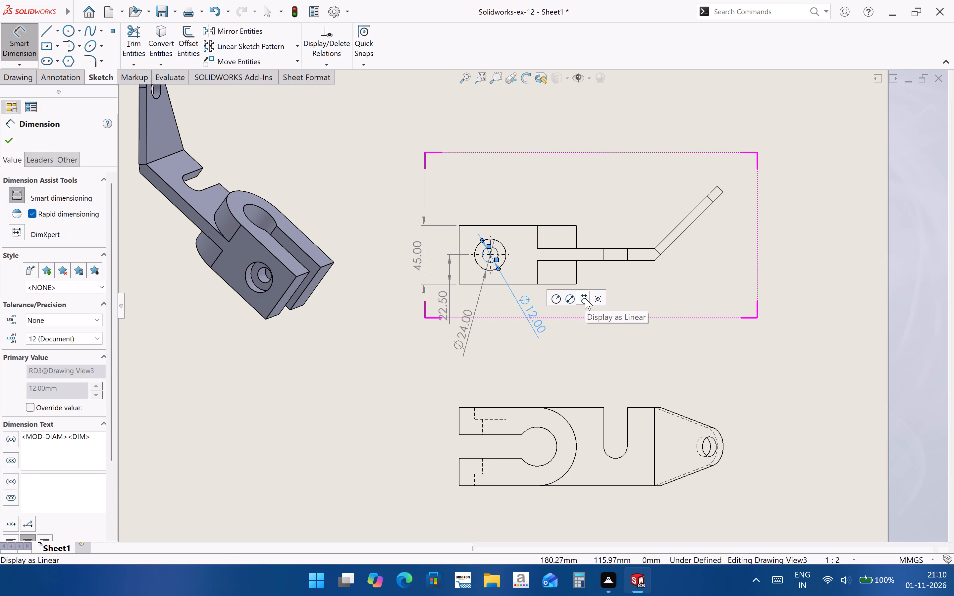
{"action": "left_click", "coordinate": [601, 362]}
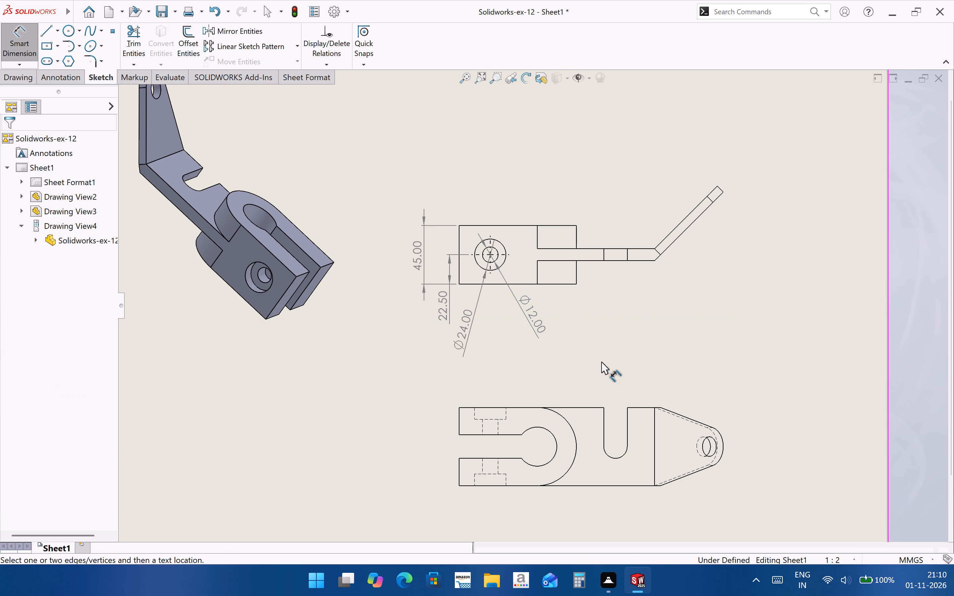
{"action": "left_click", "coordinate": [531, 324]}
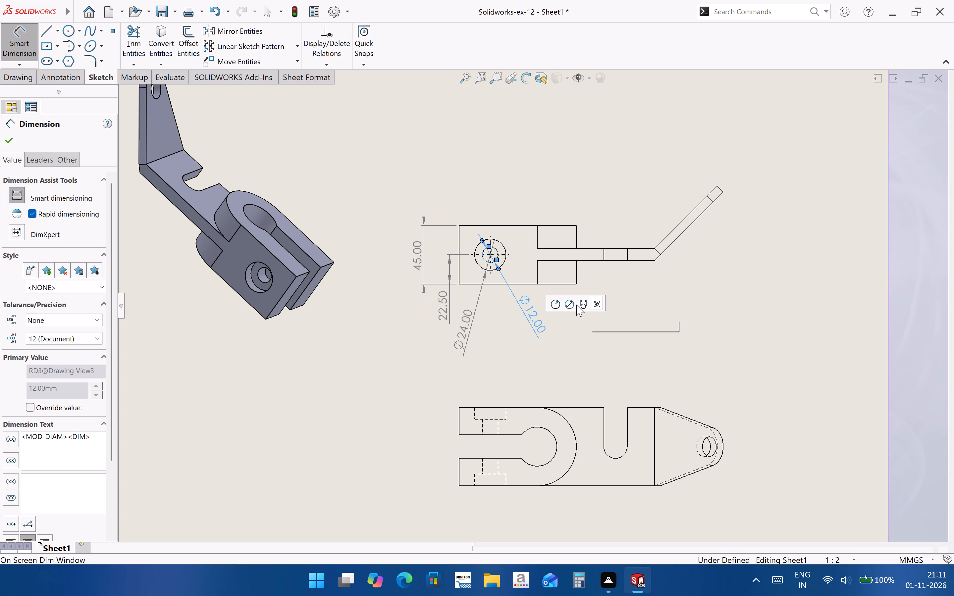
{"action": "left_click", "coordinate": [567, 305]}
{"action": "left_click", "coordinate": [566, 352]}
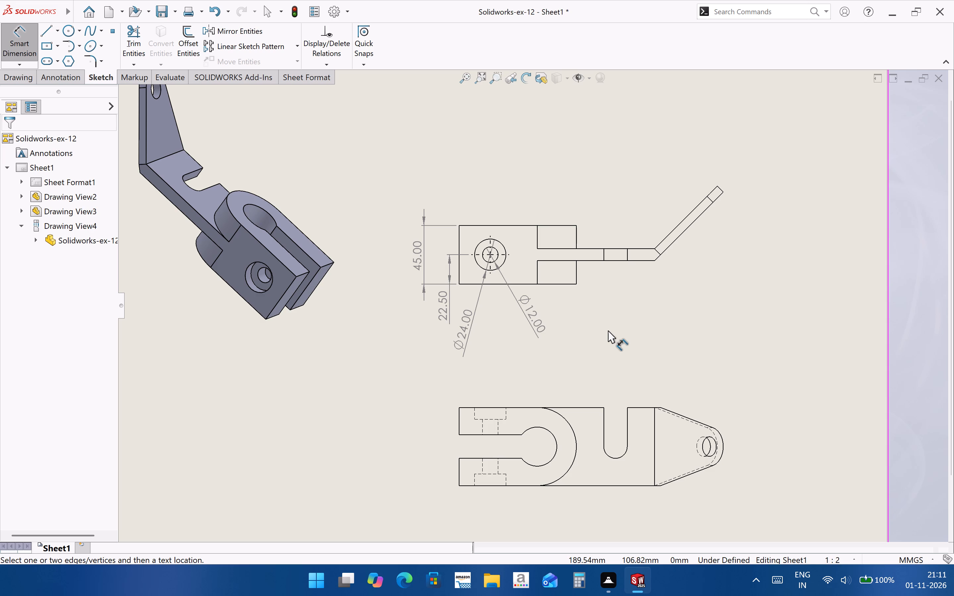
Dimension the height from the block's bottom edge to the horizontal plate's underside, placing it beside the block in the front view.
{"action": "left_click", "coordinate": [566, 285]}
{"action": "left_click", "coordinate": [593, 261]}
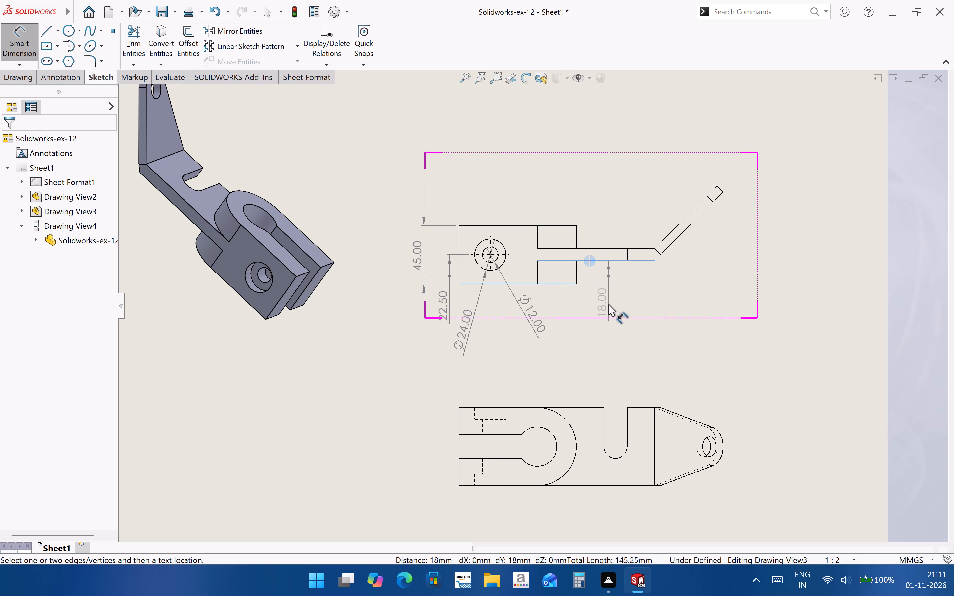
{"action": "left_click", "coordinate": [608, 304]}
{"action": "left_click", "coordinate": [702, 372]}
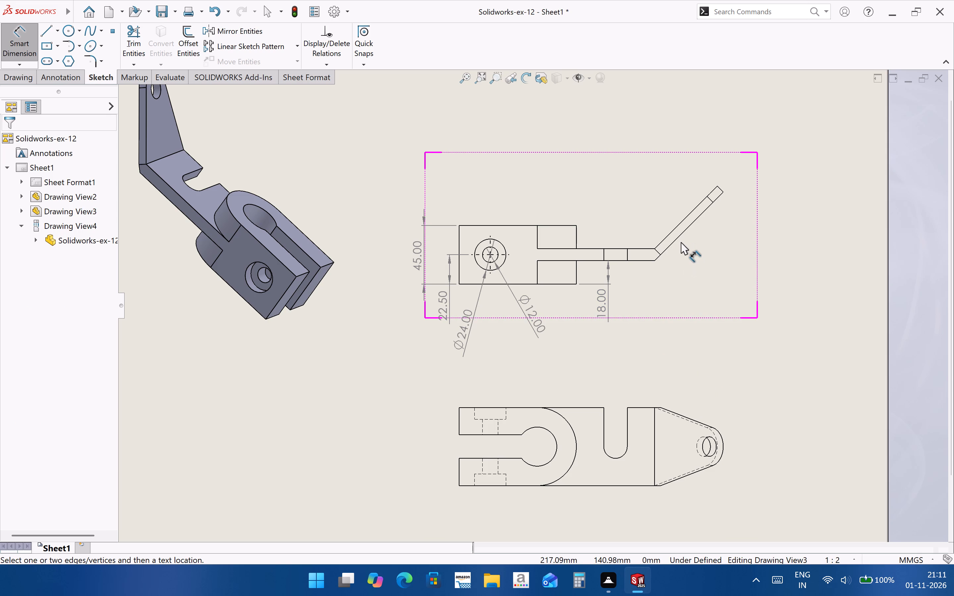
Dimension the angle between the horizontal plate's top edge and the inclined arm in the front view, above the bend.
{"action": "left_click", "coordinate": [645, 248]}
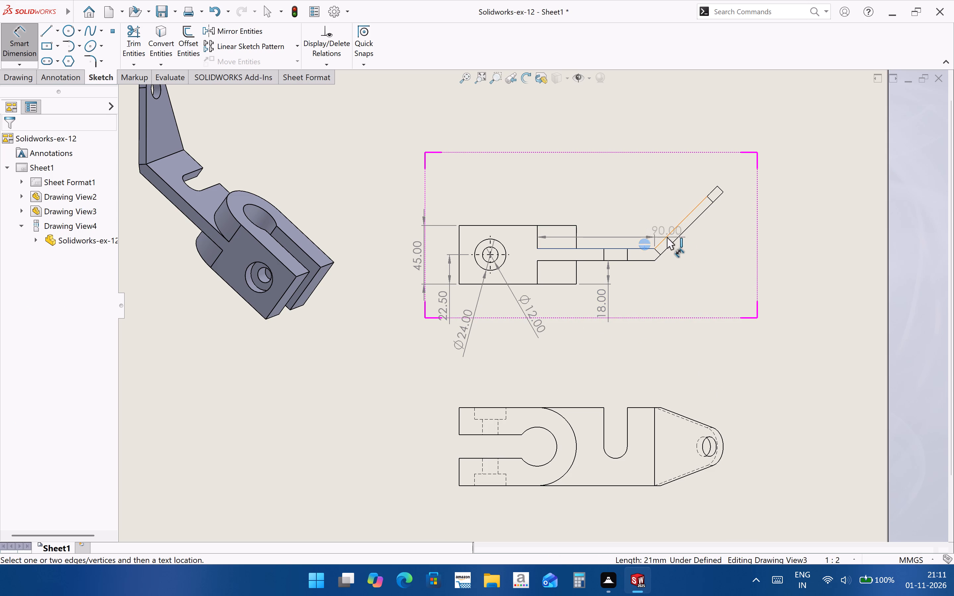
{"action": "left_click", "coordinate": [667, 237]}
{"action": "left_click", "coordinate": [645, 228]}
{"action": "left_click", "coordinate": [718, 301]}
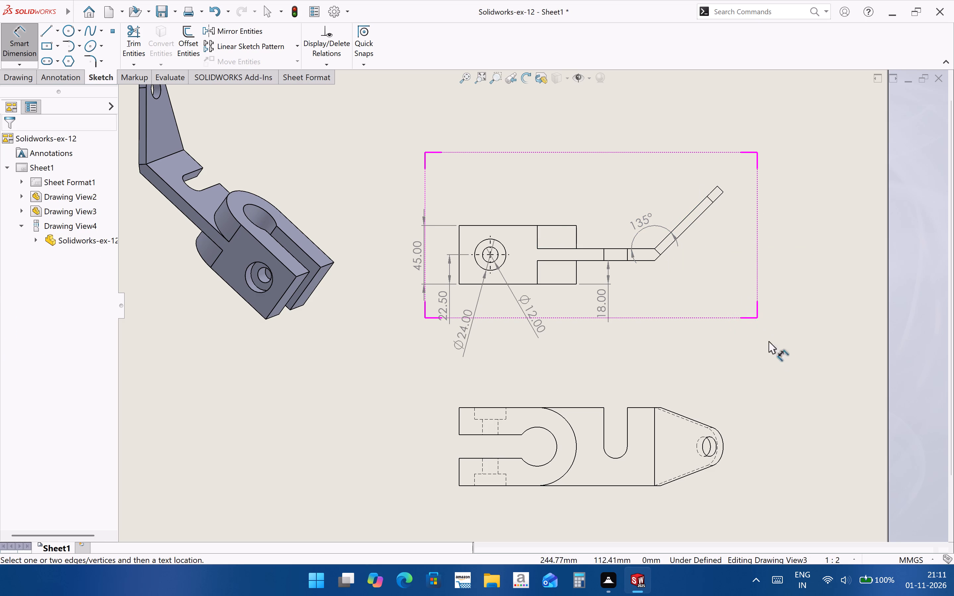
{"action": "left_click", "coordinate": [781, 366]}
{"action": "left_click", "coordinate": [725, 303]}
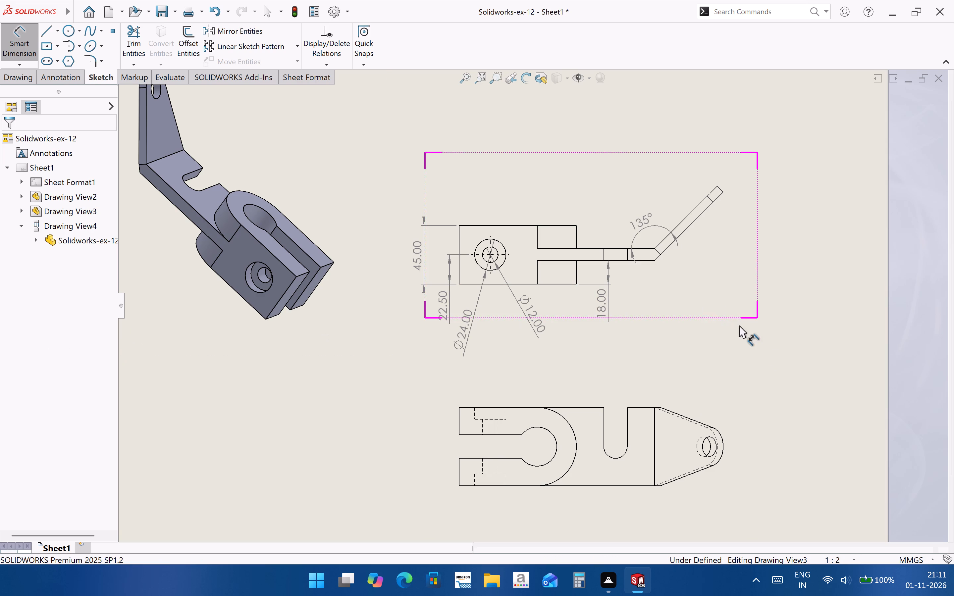
{"action": "key", "text": "Escape"}
Display the front view with hidden lines visible.
{"action": "left_click", "coordinate": [723, 284]}
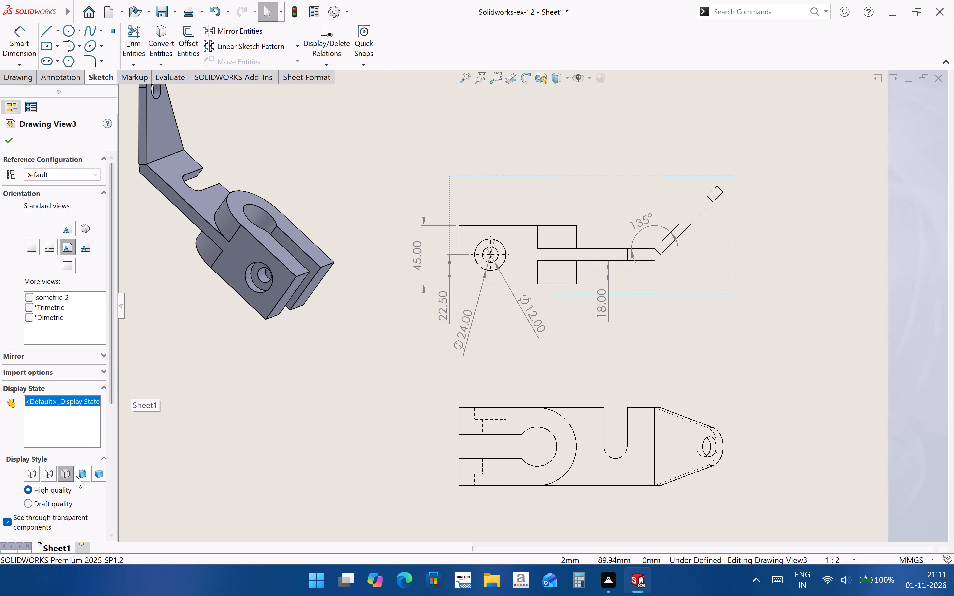
{"action": "left_click", "coordinate": [48, 475]}
{"action": "left_click", "coordinate": [773, 336]}
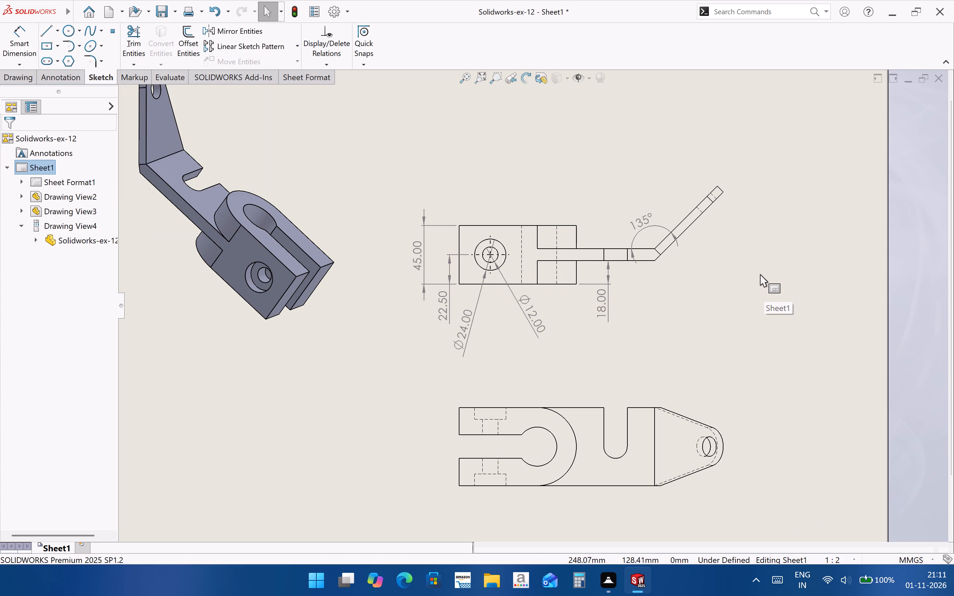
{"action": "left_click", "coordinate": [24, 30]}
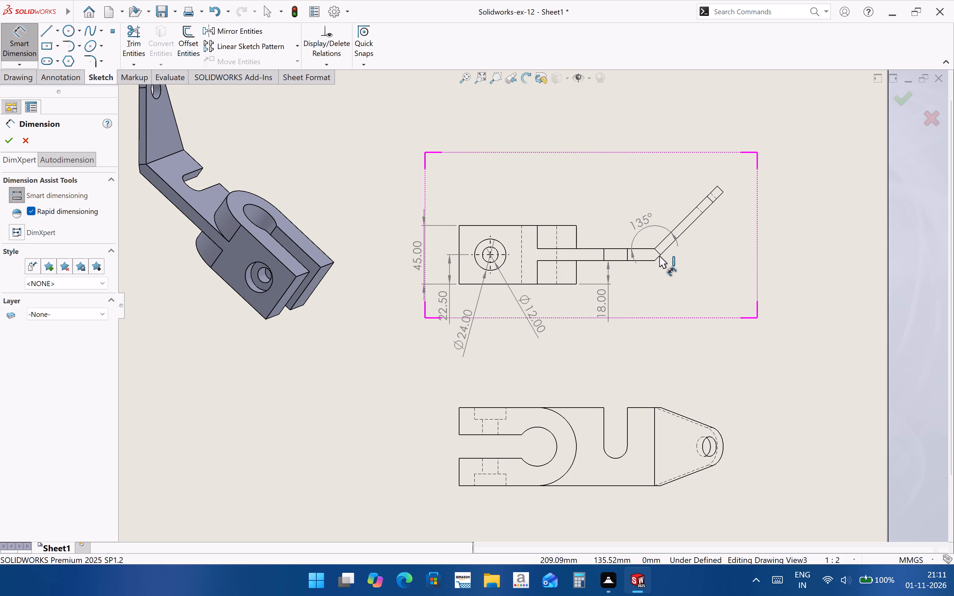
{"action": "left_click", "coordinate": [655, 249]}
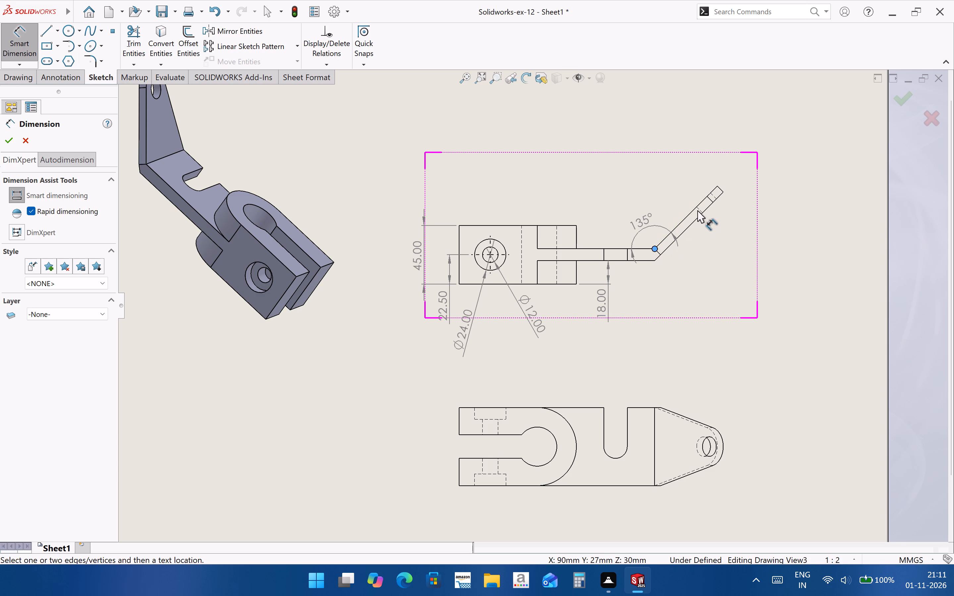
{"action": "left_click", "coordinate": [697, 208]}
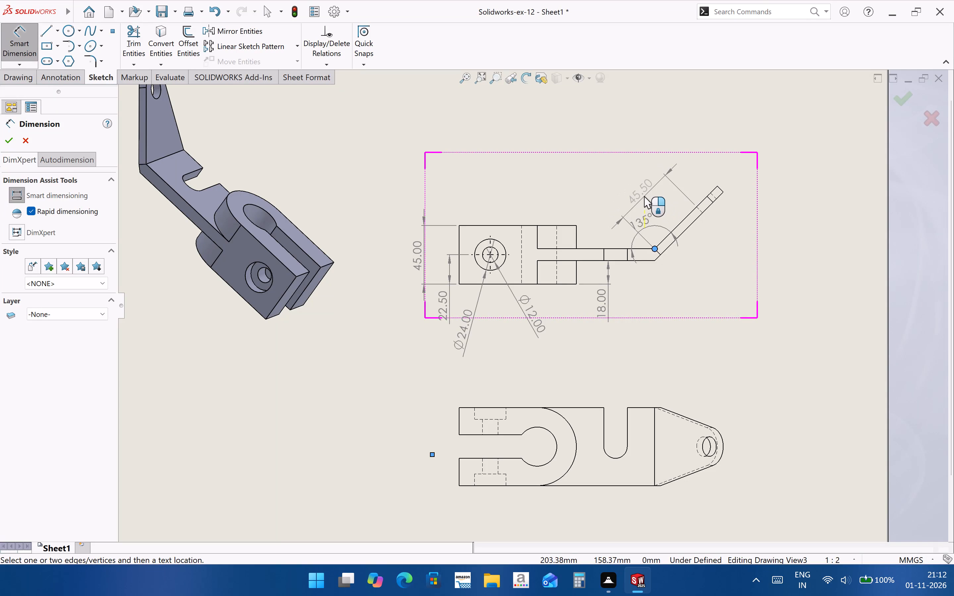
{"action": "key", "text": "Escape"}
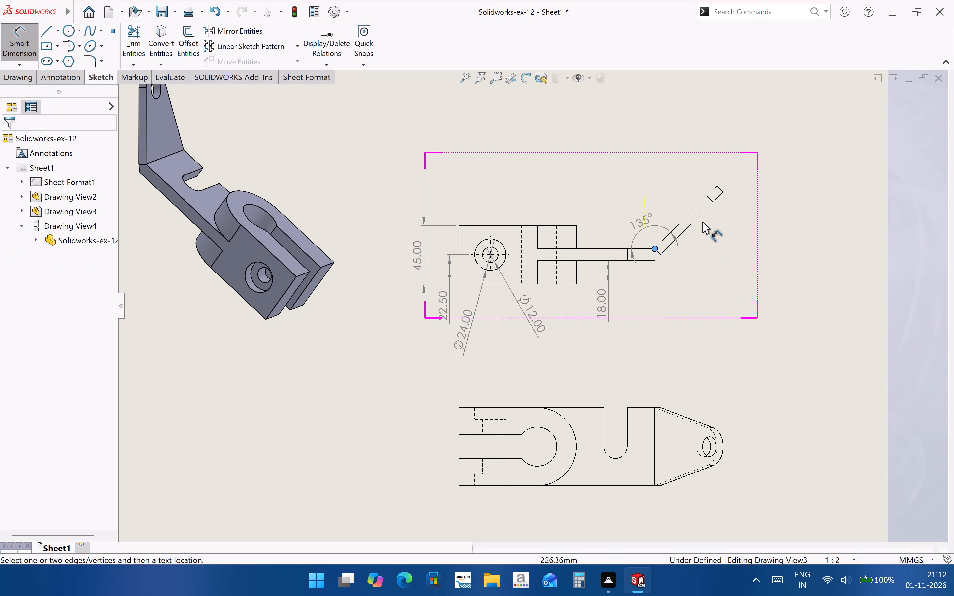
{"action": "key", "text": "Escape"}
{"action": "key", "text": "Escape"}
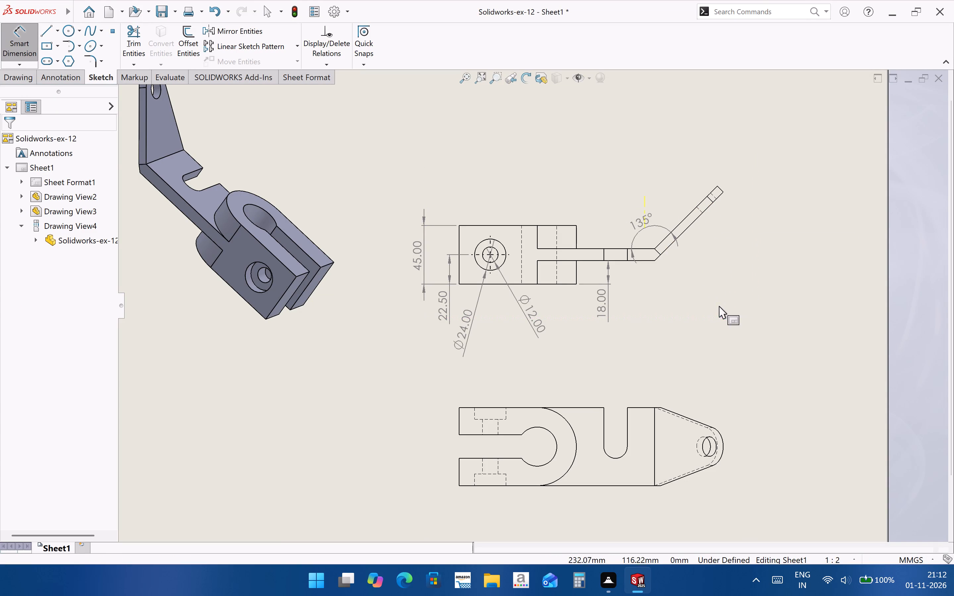
Open the part from the front view and measure the centre distance from the inclined arm's hole to the bend edge.
{"action": "left_click", "coordinate": [672, 284]}
{"action": "left_click", "coordinate": [709, 264]}
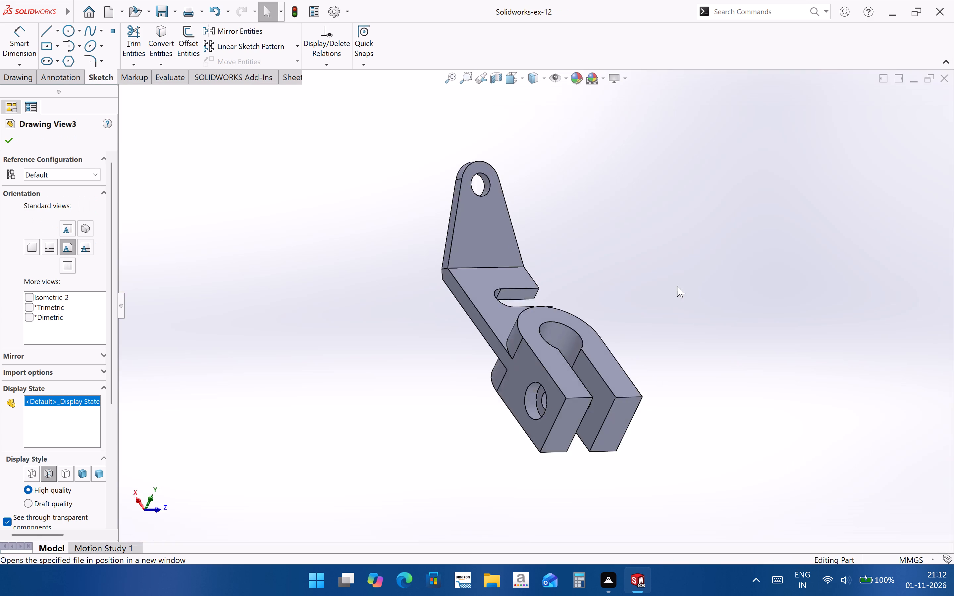
{"action": "middle_click_drag", "start_coordinate": [630, 295], "coordinate": [663, 330]}
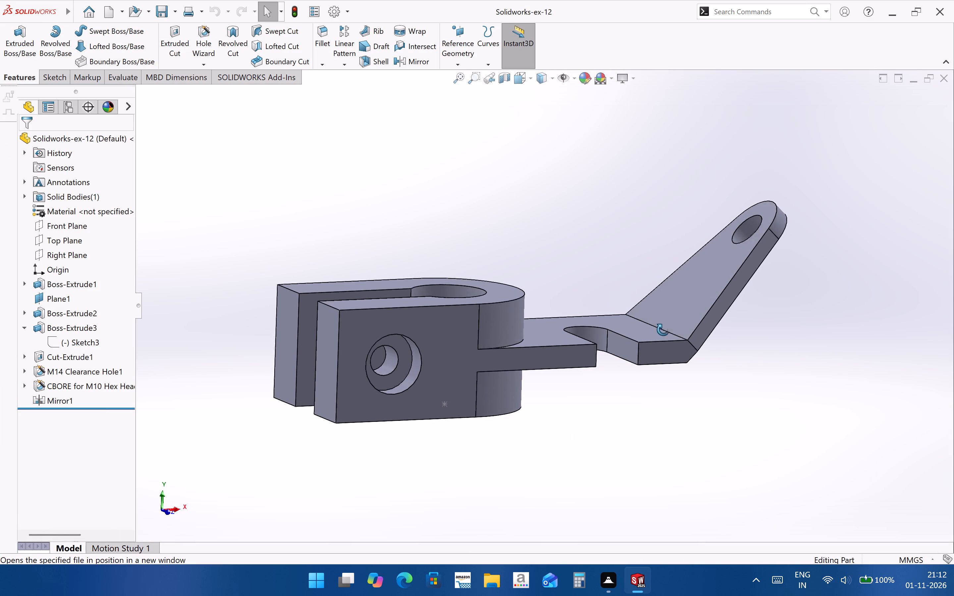
{"action": "middle_click_drag", "start_coordinate": [663, 330], "coordinate": [672, 351]}
{"action": "left_click", "coordinate": [724, 211]}
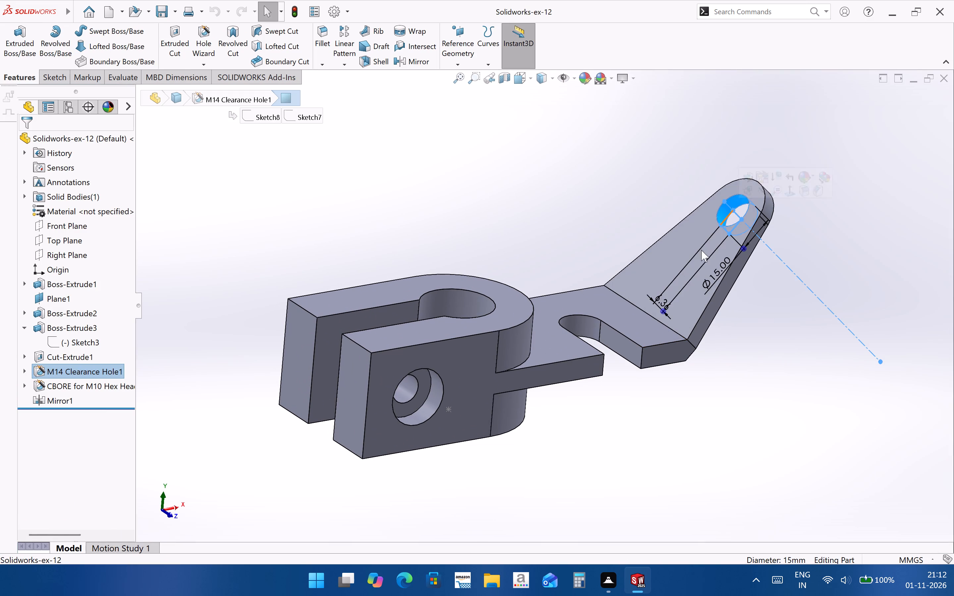
{"action": "left_click", "coordinate": [682, 337], "text": "ctrl"}
{"action": "key", "text": "m"}
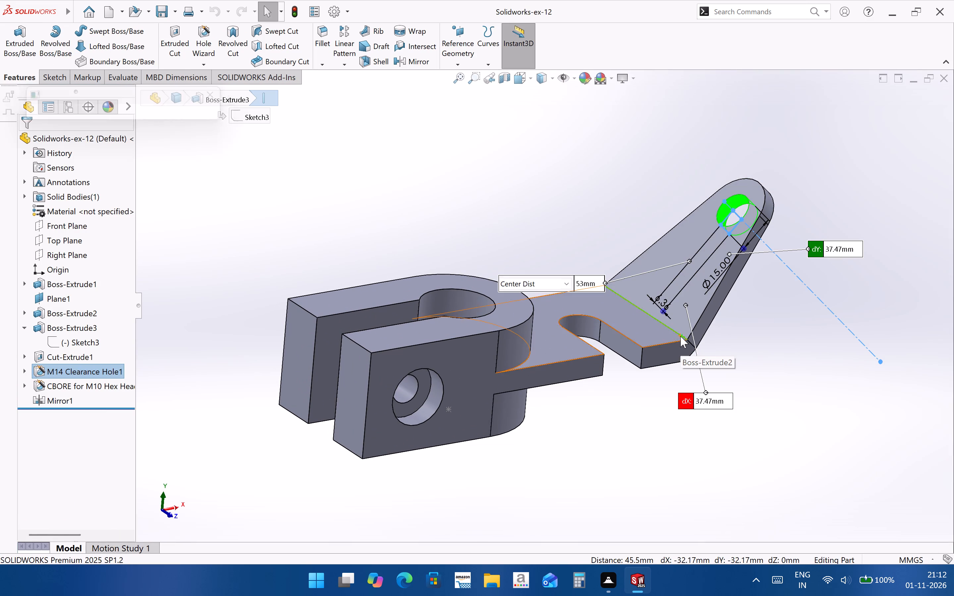
{"action": "middle_click_drag", "start_coordinate": [734, 391], "coordinate": [681, 349]}
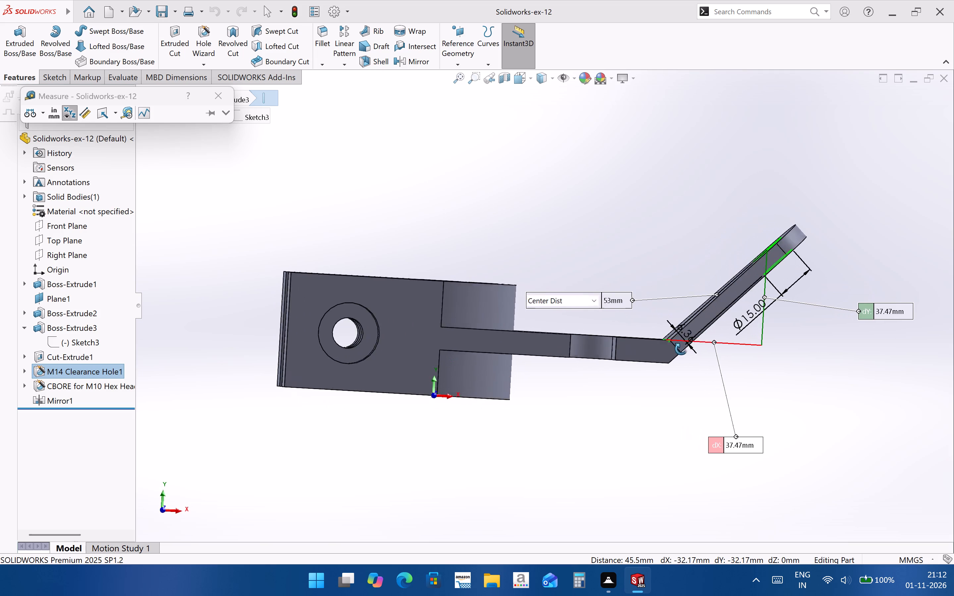
{"action": "middle_click_drag", "start_coordinate": [681, 349], "coordinate": [709, 384]}
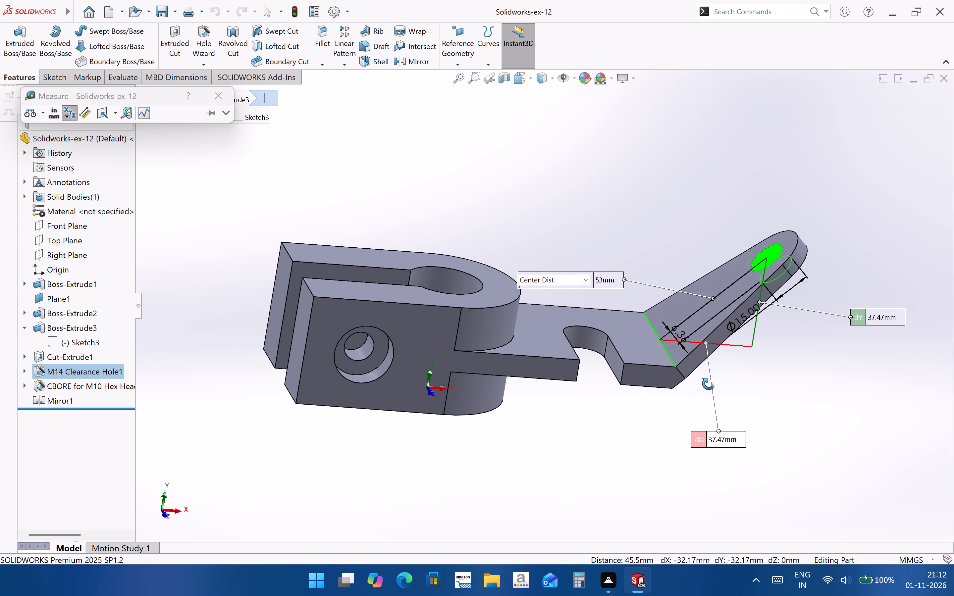
{"action": "middle_click_drag", "start_coordinate": [709, 384], "coordinate": [708, 383]}
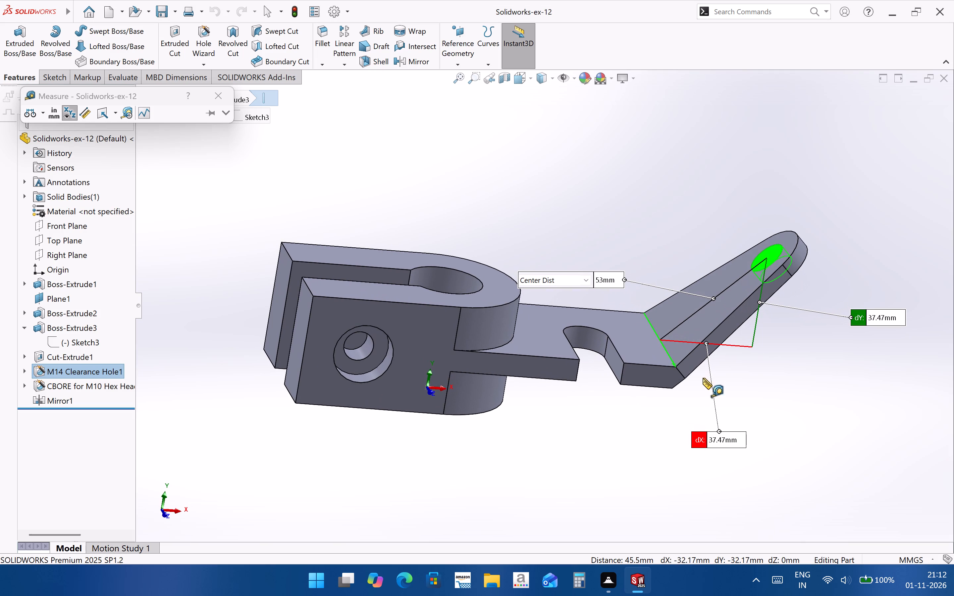
Switch the hole-to-bend-edge measurement to the minimum distance, read it, and close the Measure tool.
{"action": "left_click", "coordinate": [589, 282]}
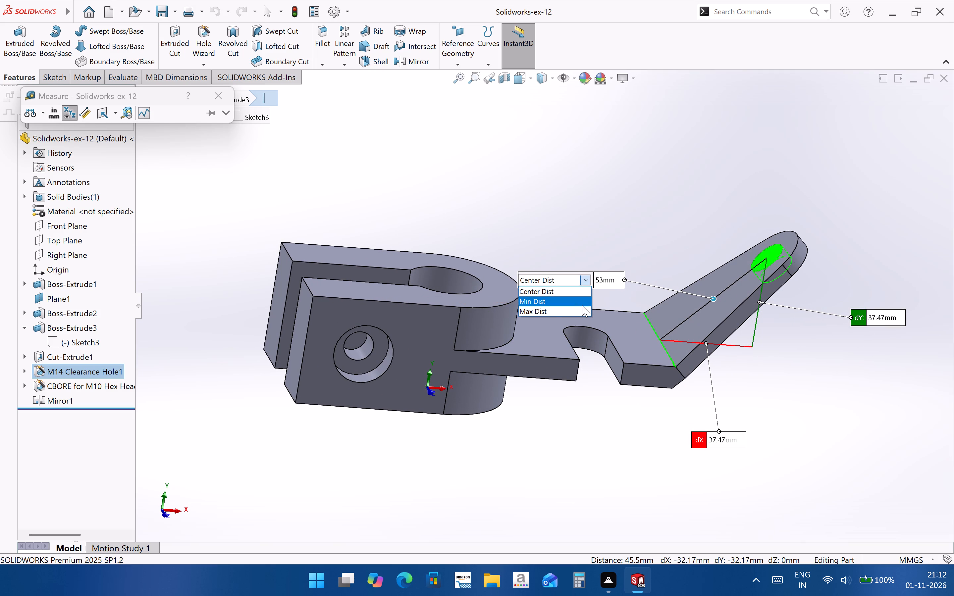
{"action": "left_click", "coordinate": [582, 305]}
{"action": "middle_click_drag", "start_coordinate": [671, 383], "coordinate": [682, 383]}
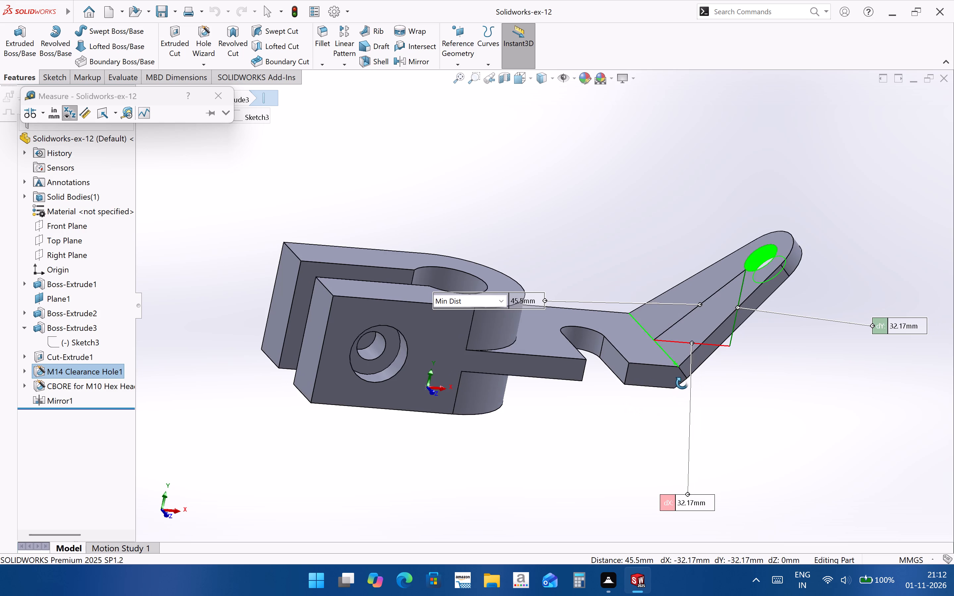
{"action": "middle_click_drag", "start_coordinate": [682, 383], "coordinate": [680, 405]}
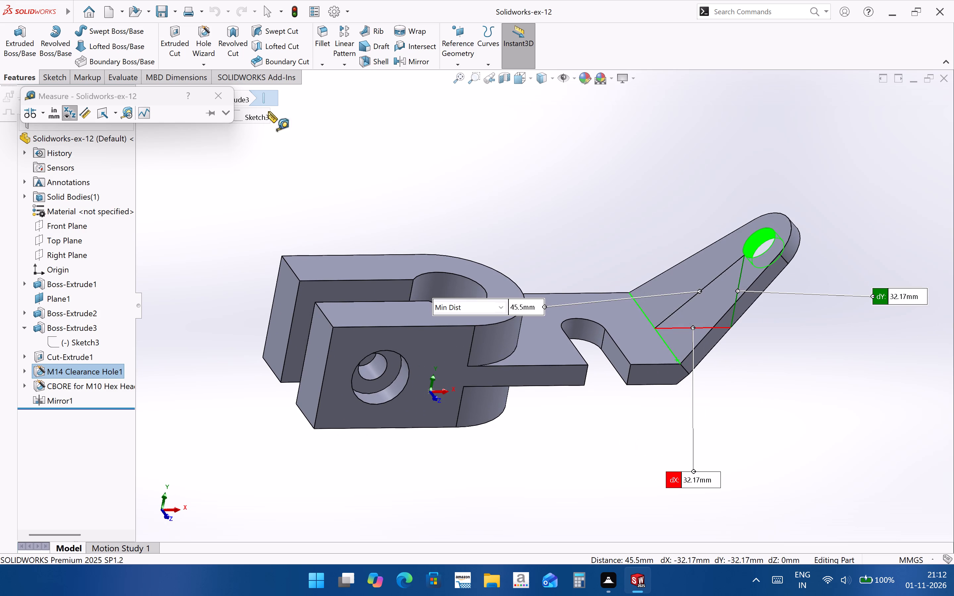
{"action": "left_click", "coordinate": [226, 99]}
{"action": "left_click", "coordinate": [741, 397]}
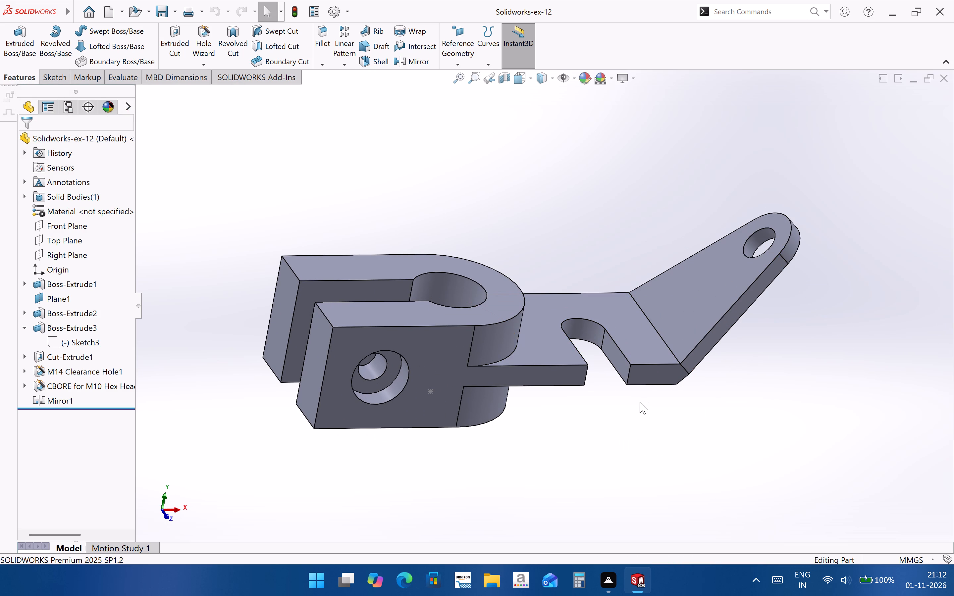
Edit Boss-Extrude3's sketch and shorten the inclined arm's lower-edge length by 7.5 mm, to 66.86 mm.
{"action": "middle_click_drag", "start_coordinate": [687, 284], "coordinate": [691, 285]}
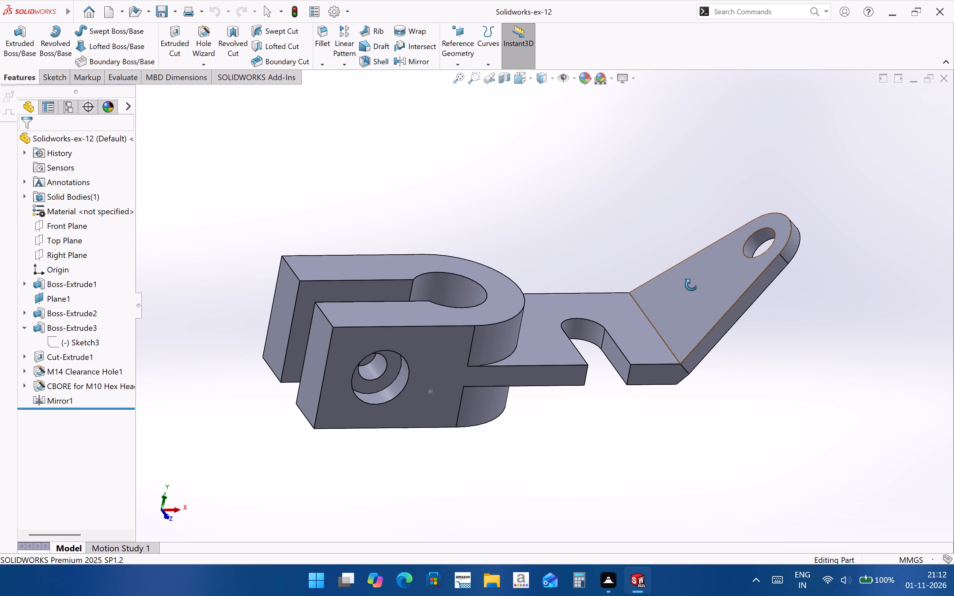
{"action": "middle_click_drag", "start_coordinate": [691, 285], "coordinate": [707, 294]}
{"action": "left_click", "coordinate": [704, 298]}
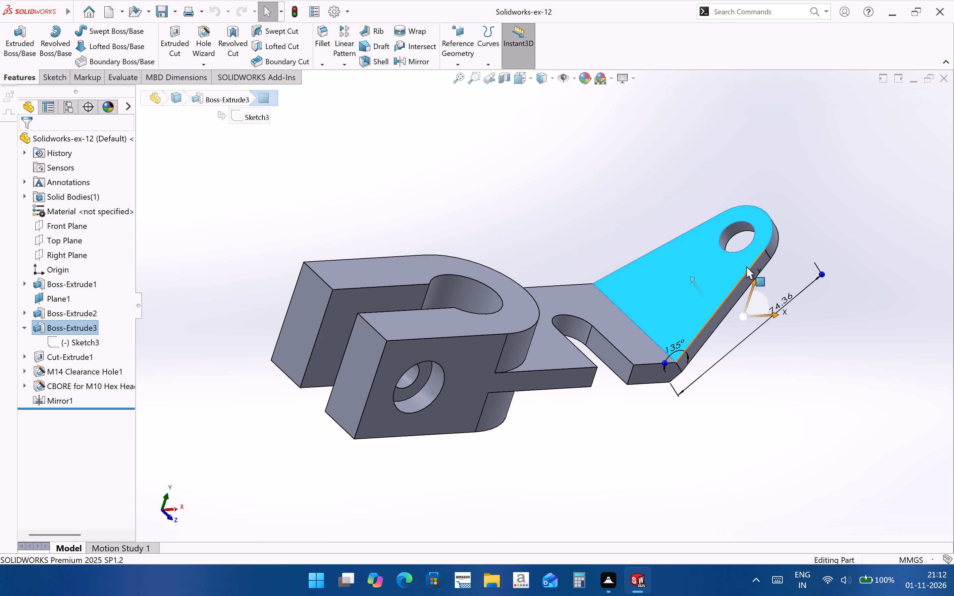
{"action": "left_click", "coordinate": [741, 266]}
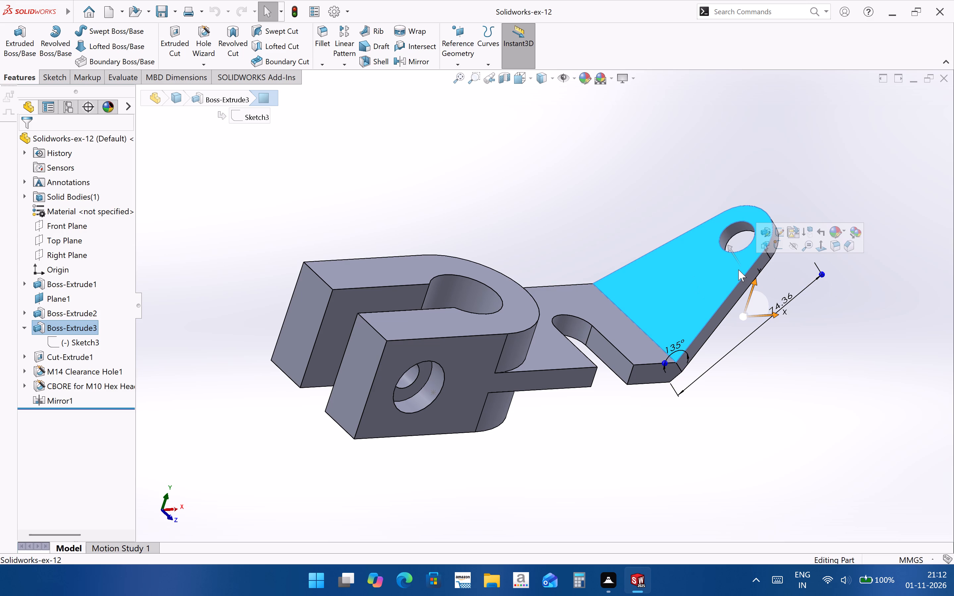
{"action": "left_click", "coordinate": [638, 474]}
{"action": "middle_click_drag", "start_coordinate": [677, 405], "coordinate": [644, 374]}
{"action": "left_click", "coordinate": [710, 297]}
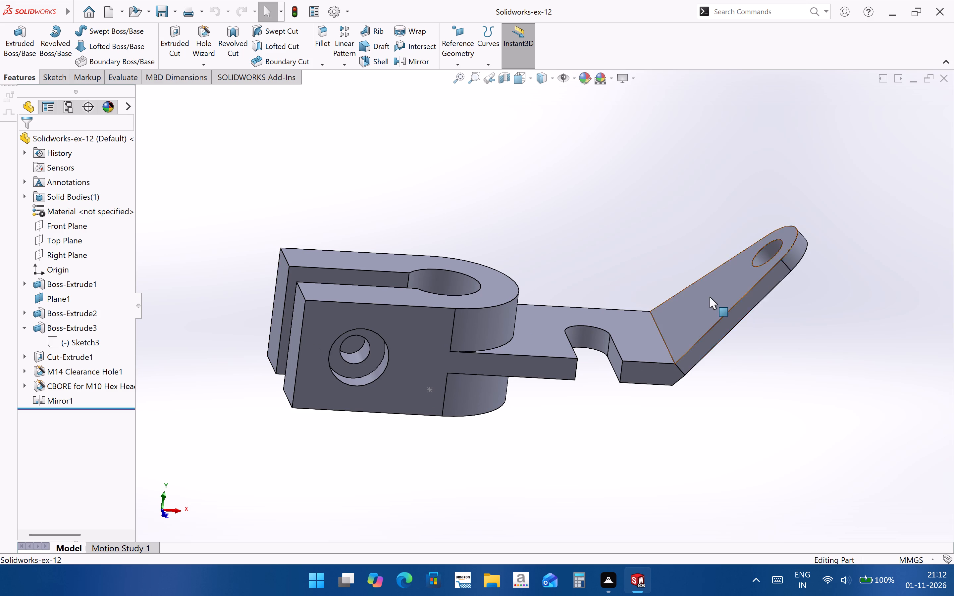
{"action": "left_click", "coordinate": [90, 343]}
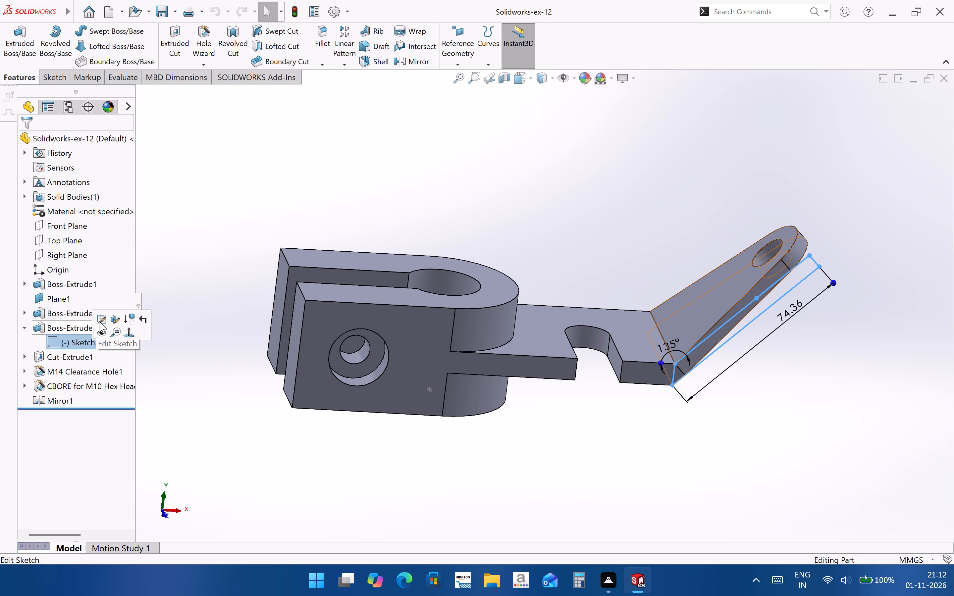
{"action": "left_click", "coordinate": [99, 321]}
{"action": "scroll", "coordinate": [730, 303], "scroll_direction": "down", "scroll_amount": 2}
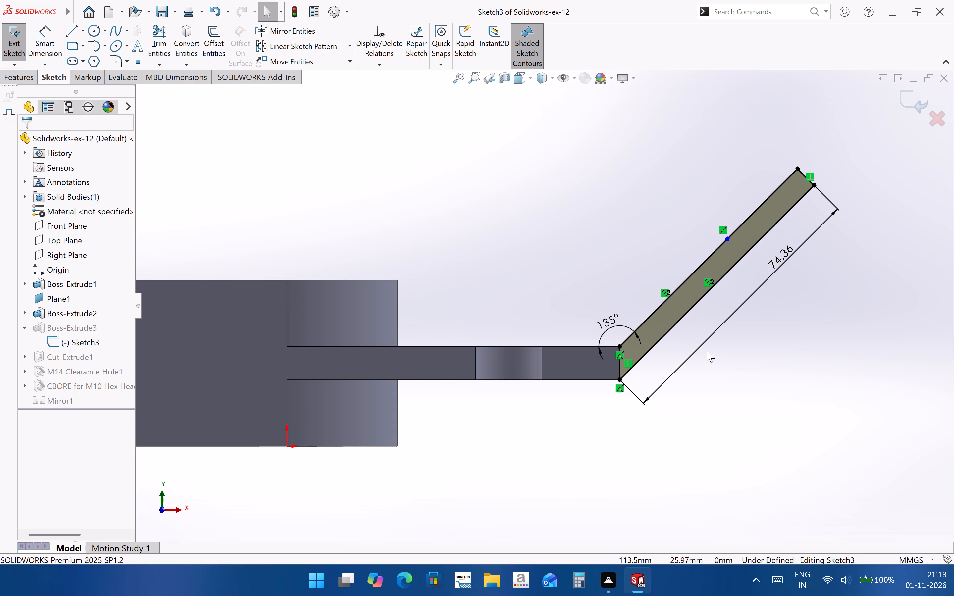
{"action": "double_click", "coordinate": [784, 257]}
{"action": "left_click", "coordinate": [780, 272]}
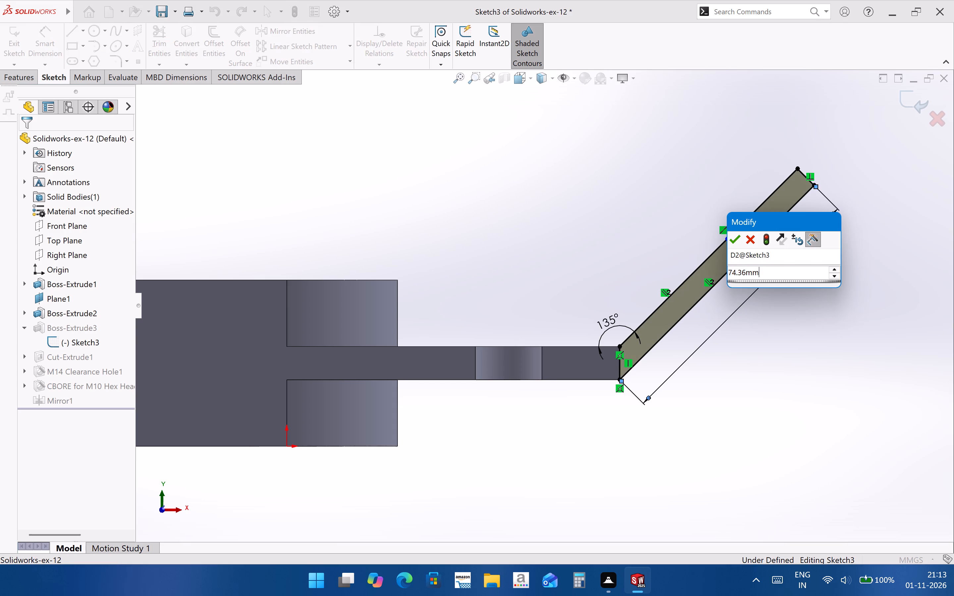
{"action": "key", "text": "minus"}
{"action": "type", "text": "7.5"}
{"action": "key", "text": "Return"}
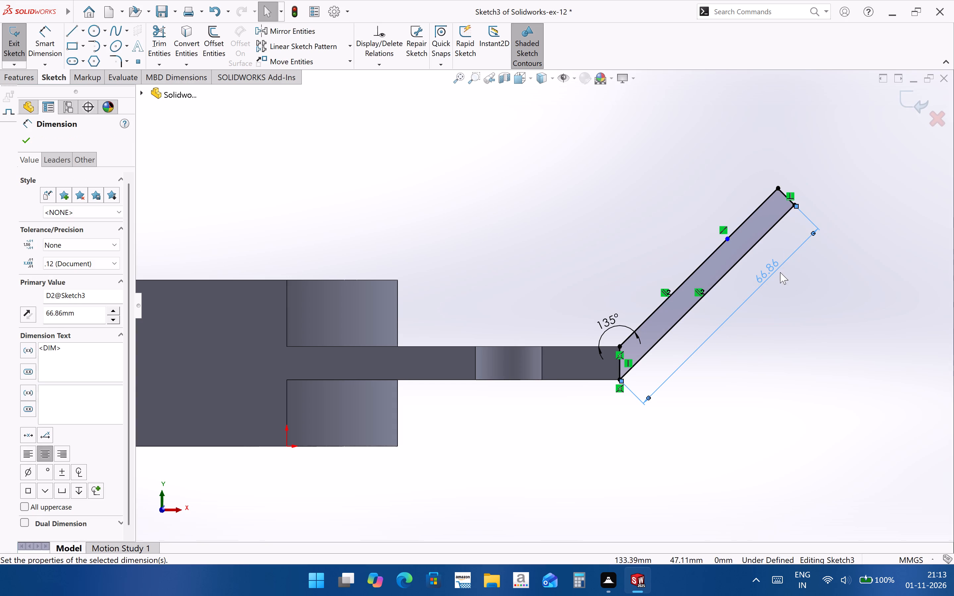
{"action": "left_click", "coordinate": [784, 309]}
Delete the segment of the arm profile's upper edge that adjoins the plate, despite its associated dimensions.
{"action": "left_click", "coordinate": [713, 253]}
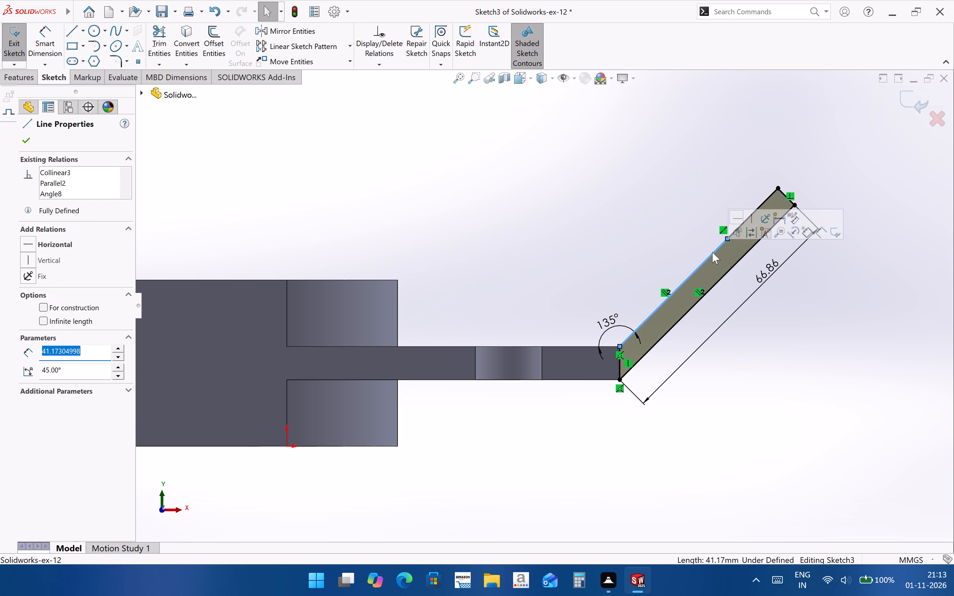
{"action": "key", "text": "Delete"}
{"action": "left_click", "coordinate": [429, 285]}
{"action": "left_click", "coordinate": [411, 289]}
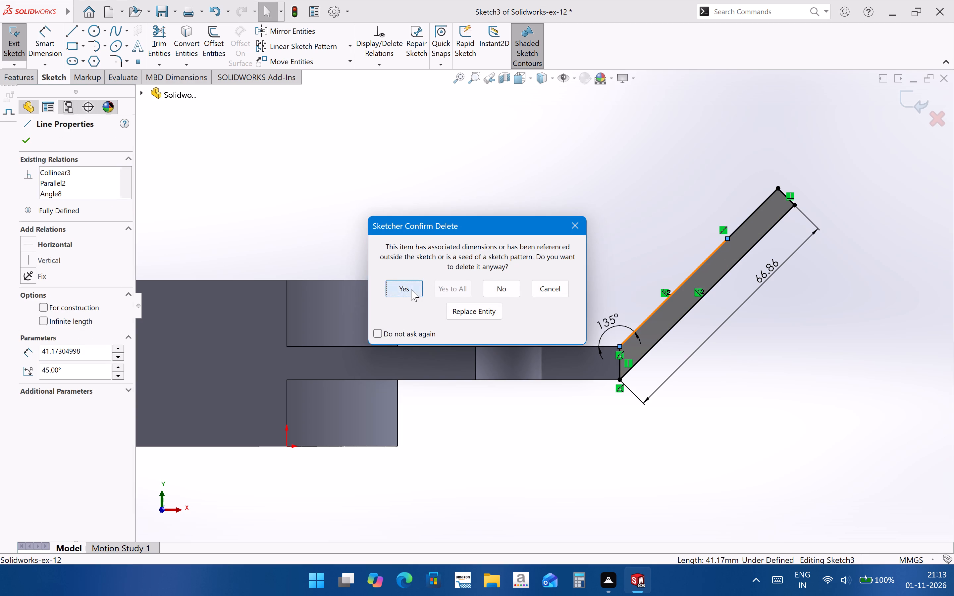
Extend the remaining segment of the arm profile's upper edge down to the plate's top corner.
{"action": "double_click", "coordinate": [162, 60]}
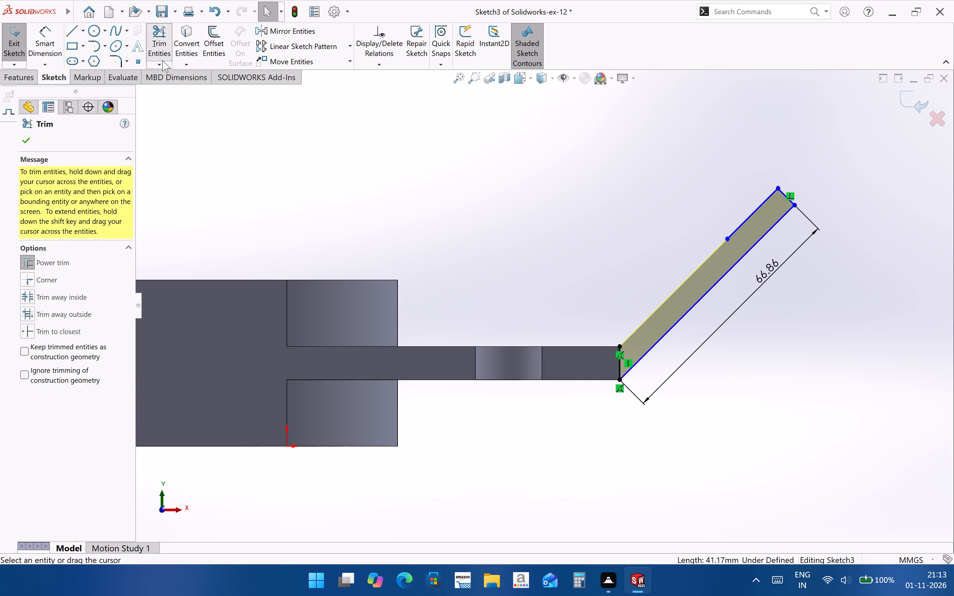
{"action": "left_click", "coordinate": [164, 64]}
{"action": "left_click", "coordinate": [179, 88]}
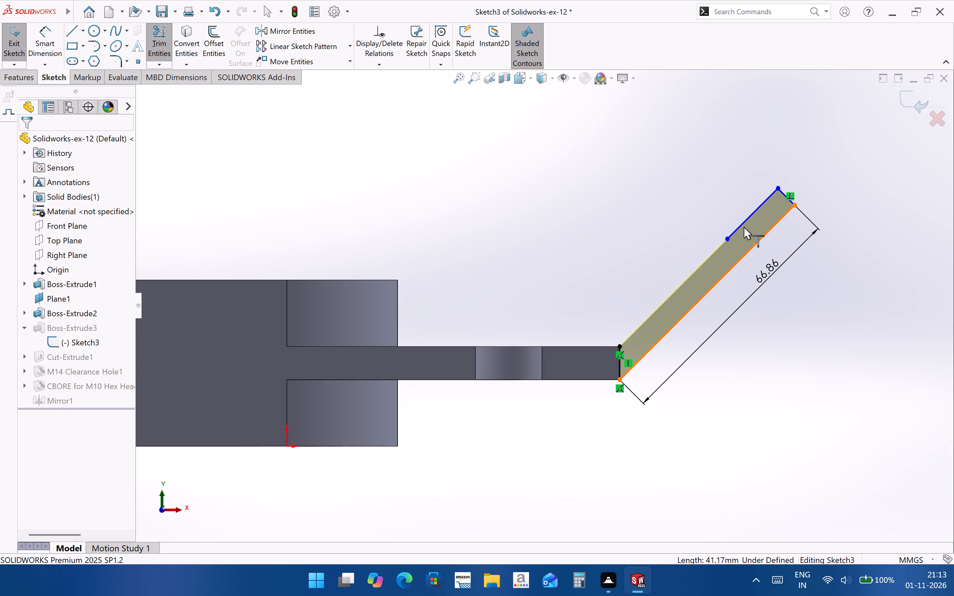
{"action": "left_click", "coordinate": [742, 226]}
{"action": "left_click", "coordinate": [783, 353]}
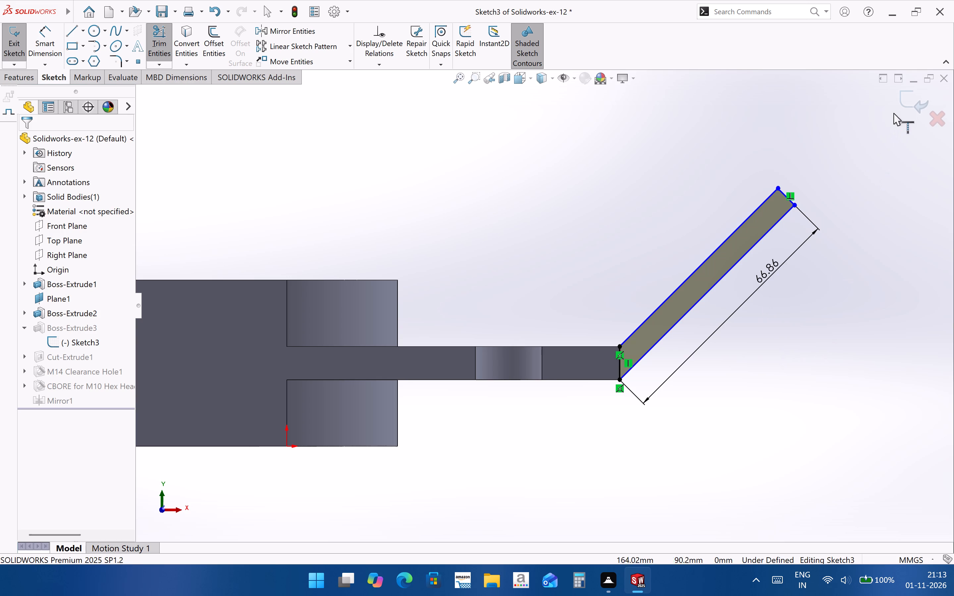
{"action": "left_click", "coordinate": [800, 313]}
{"action": "key", "text": "Escape"}
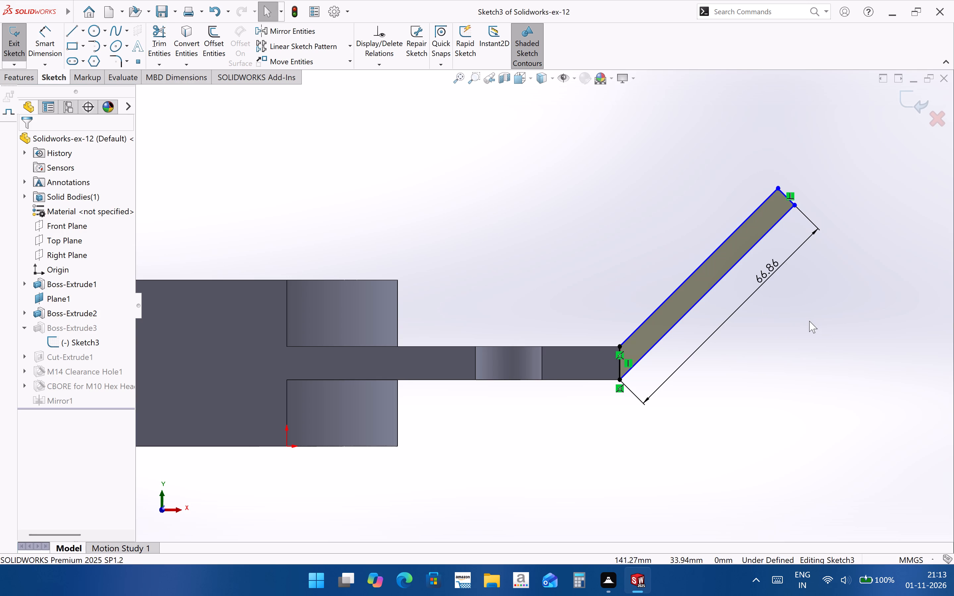
Dimension the length of the arm profile's upper edge, keeping it as drawn.
{"action": "left_click", "coordinate": [37, 54]}
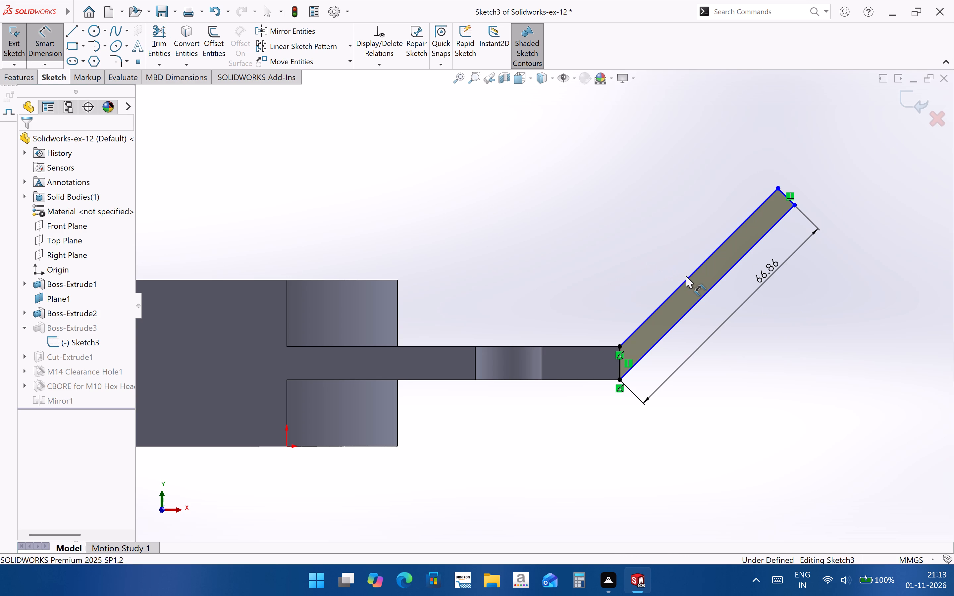
{"action": "left_click", "coordinate": [688, 280]}
{"action": "left_click", "coordinate": [663, 259]}
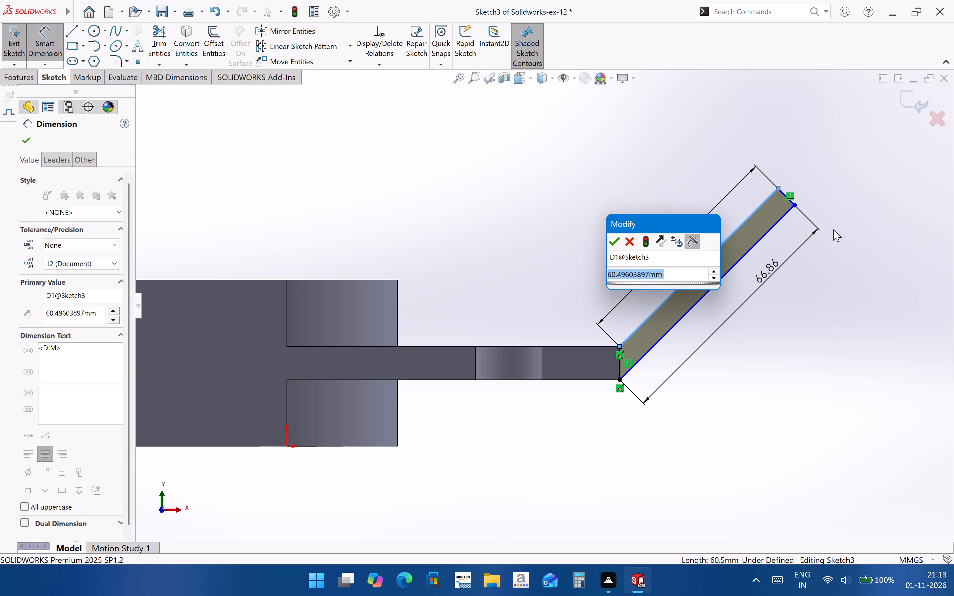
{"action": "left_click", "coordinate": [619, 249]}
{"action": "left_click", "coordinate": [786, 372]}
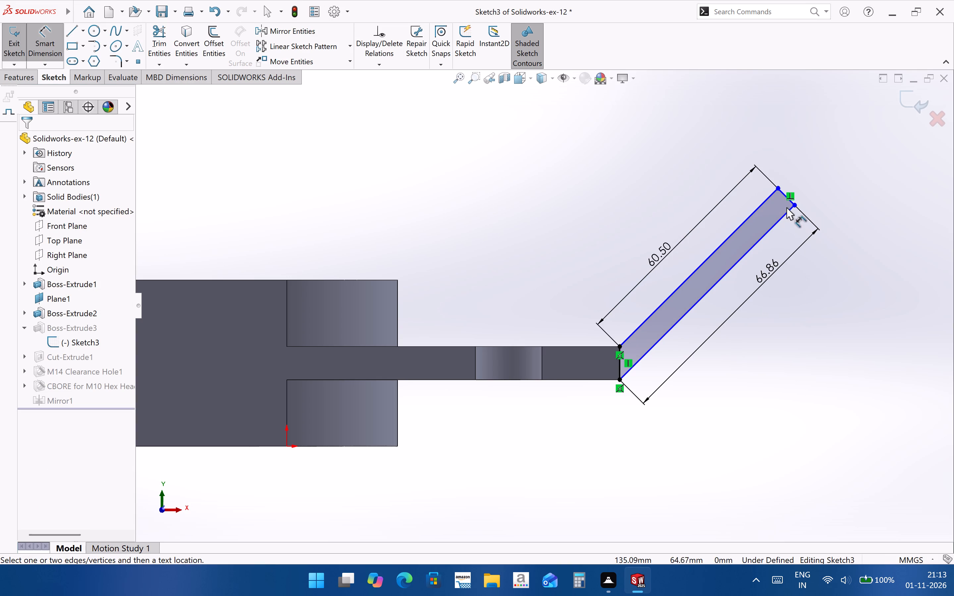
Dimension the arm profile's short end edge along its slope, keeping it as drawn.
{"action": "left_click", "coordinate": [787, 199]}
{"action": "left_click", "coordinate": [782, 194]}
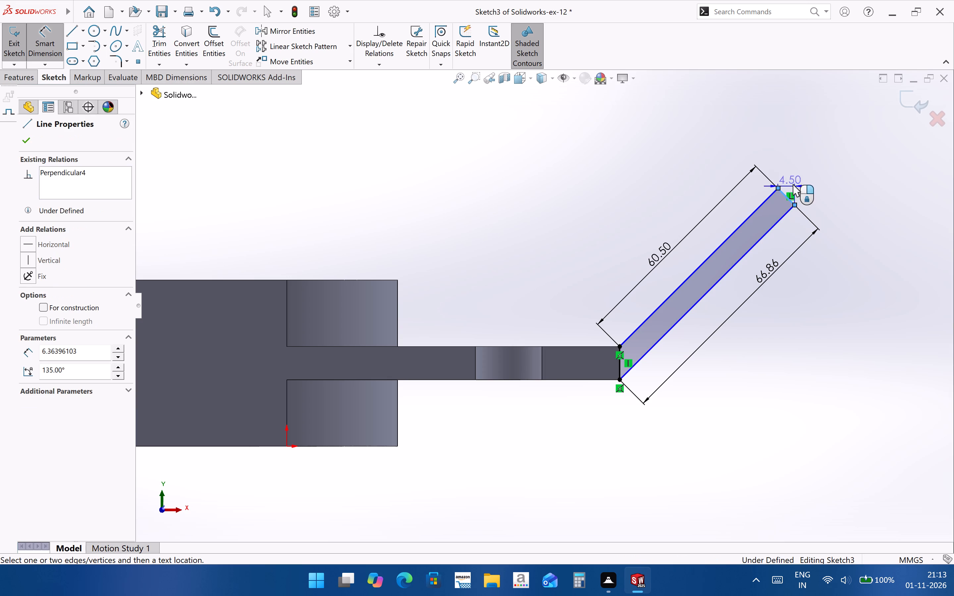
{"action": "left_click", "coordinate": [807, 187]}
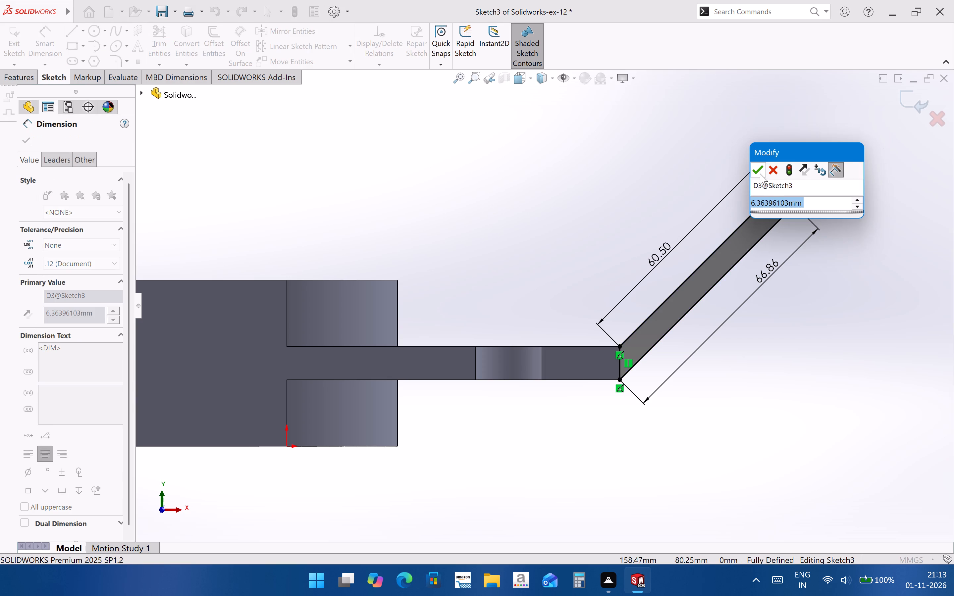
{"action": "left_click", "coordinate": [760, 174]}
{"action": "left_click", "coordinate": [844, 326]}
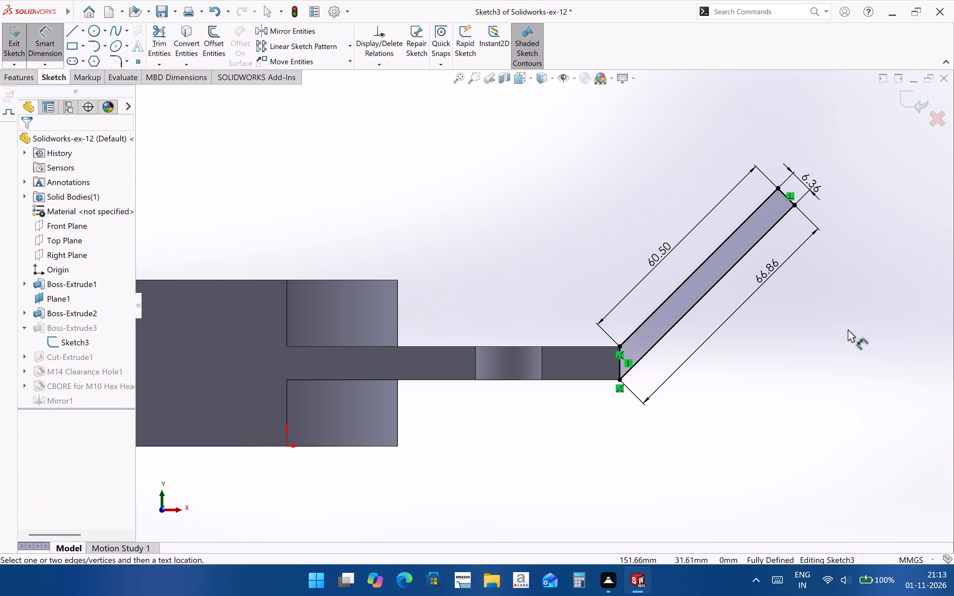
Exit the arm sketch to rebuild the part, and collapse Boss-Extrude3 in the feature tree.
{"action": "left_click", "coordinate": [901, 104]}
{"action": "left_click", "coordinate": [838, 269]}
{"action": "scroll", "coordinate": [542, 343], "scroll_direction": "up", "scroll_amount": 1}
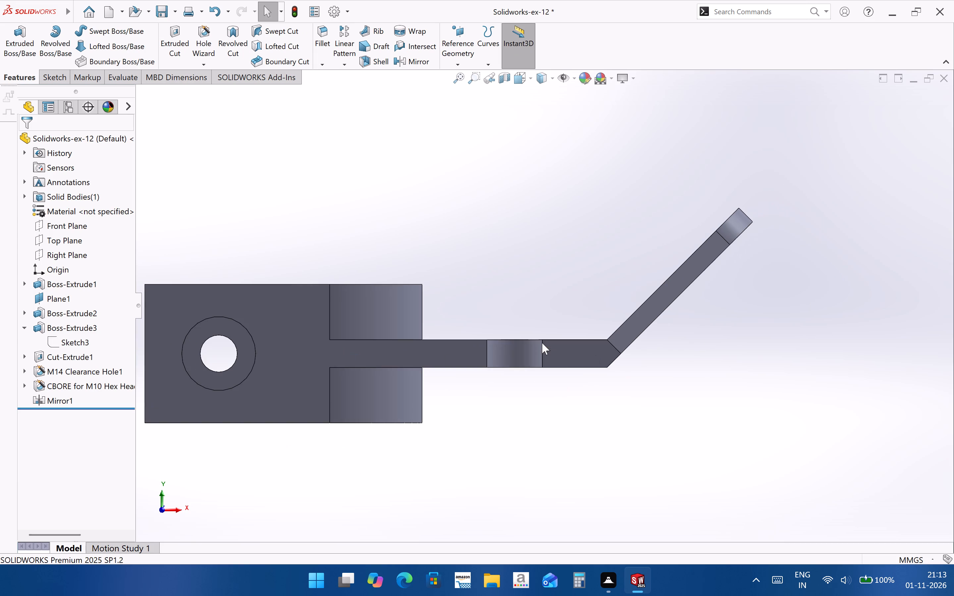
{"action": "left_click", "coordinate": [23, 327]}
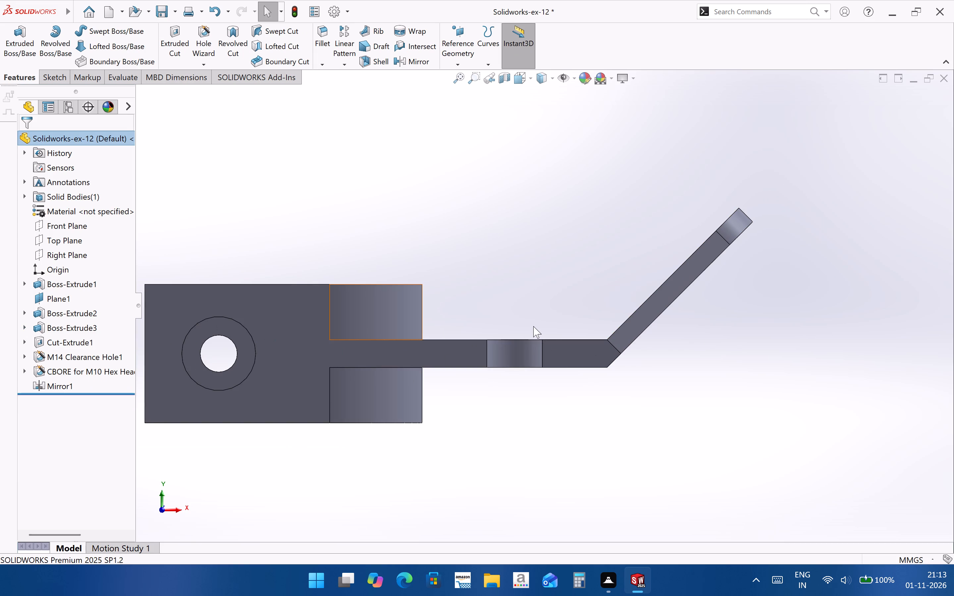
Measure the minimum distance between the bend edge and the inclined arm's hole.
{"action": "middle_click_drag", "start_coordinate": [644, 343], "coordinate": [663, 364]}
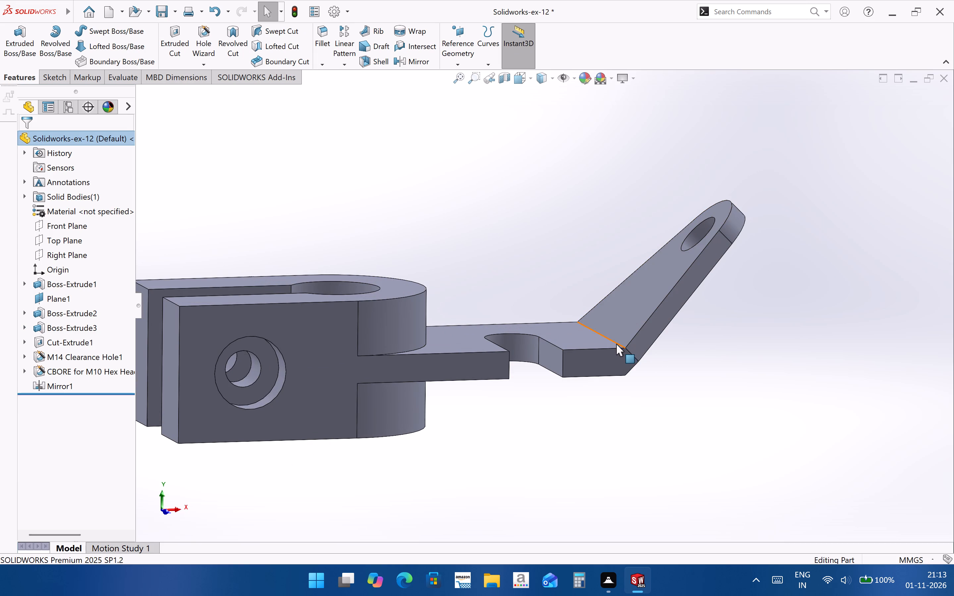
{"action": "left_click", "coordinate": [620, 344]}
{"action": "middle_click_drag", "start_coordinate": [657, 338], "coordinate": [701, 397]}
{"action": "left_click", "coordinate": [613, 185], "text": "ctrl"}
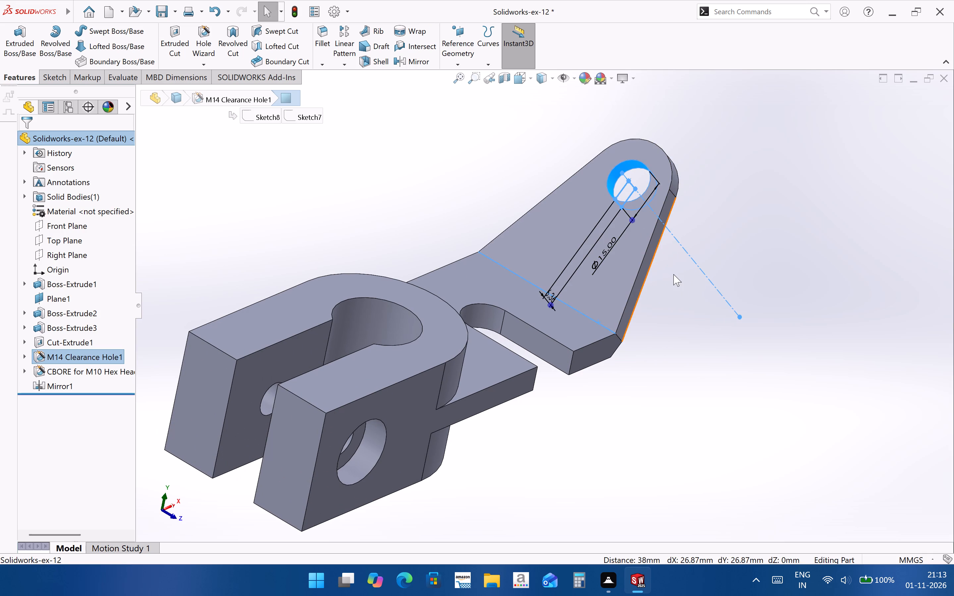
{"action": "key", "text": "m"}
{"action": "middle_click_drag", "start_coordinate": [663, 336], "coordinate": [650, 311]}
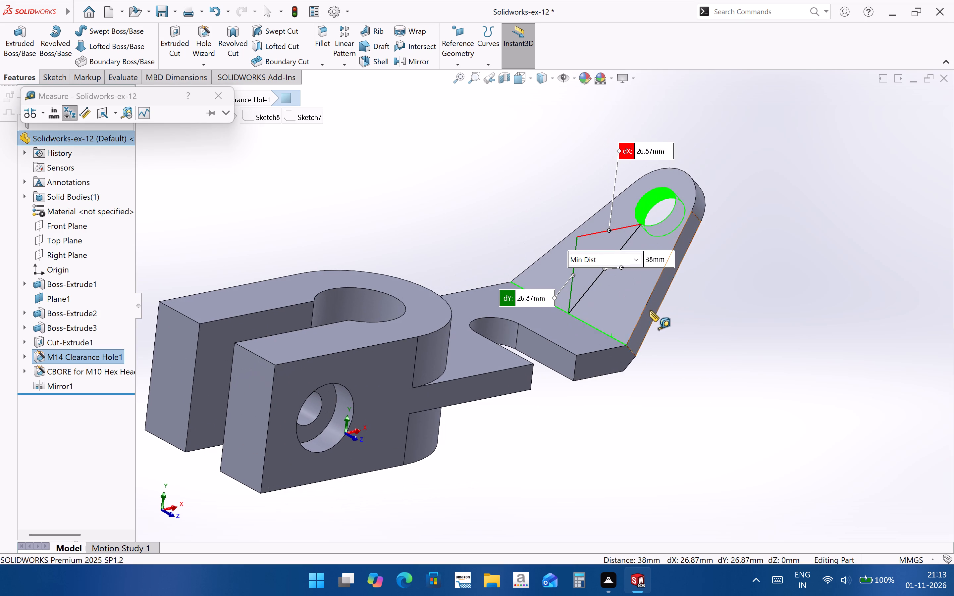
{"action": "left_click", "coordinate": [205, 98]}
{"action": "left_click", "coordinate": [655, 341]}
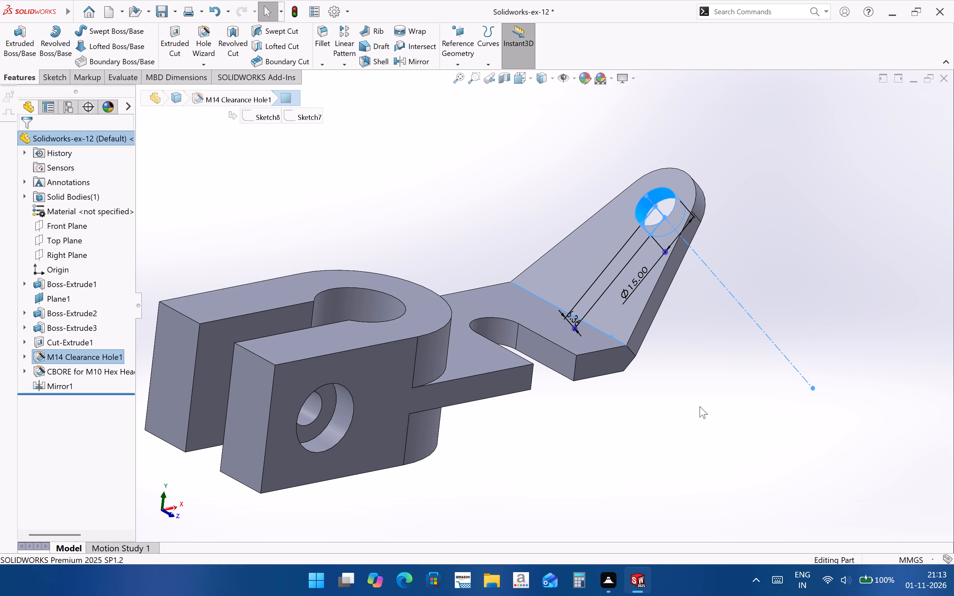
Return to the drawing and dimension the front view's inclined arm from the bend line to the hole's nearer edge.
{"action": "key", "text": "ctrl+Tab"}
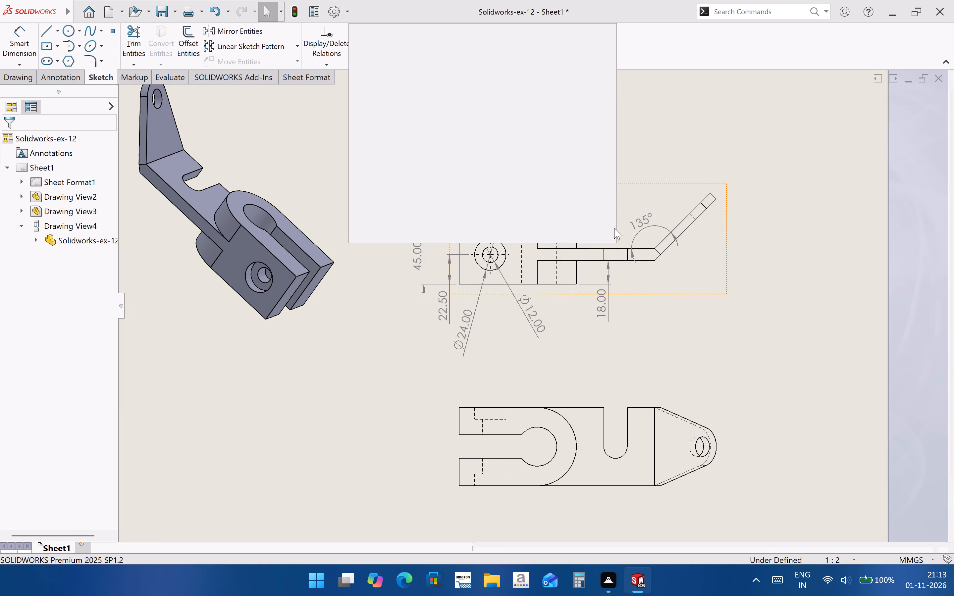
{"action": "scroll", "coordinate": [669, 259], "scroll_direction": "down", "scroll_amount": 1}
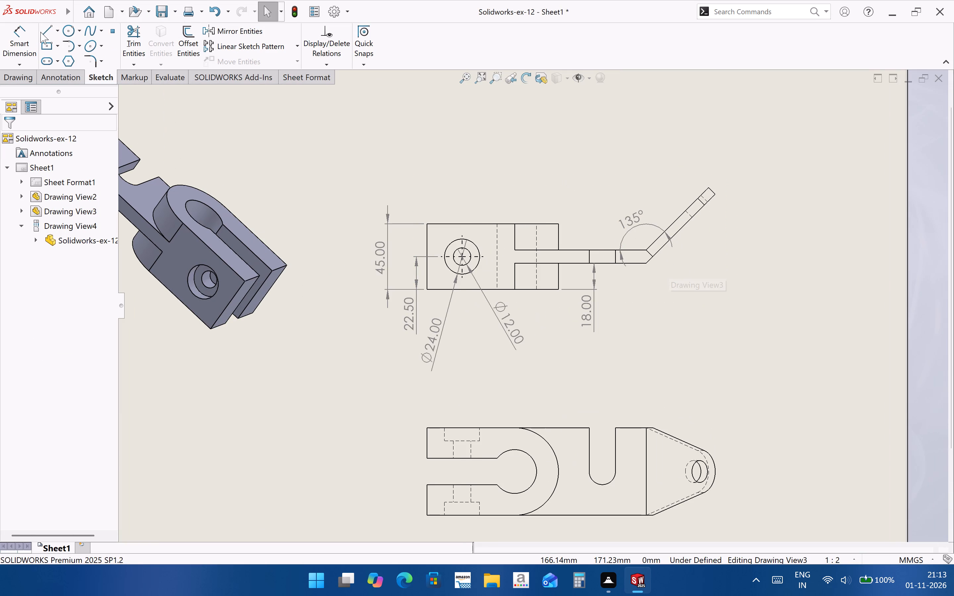
{"action": "left_click", "coordinate": [22, 36]}
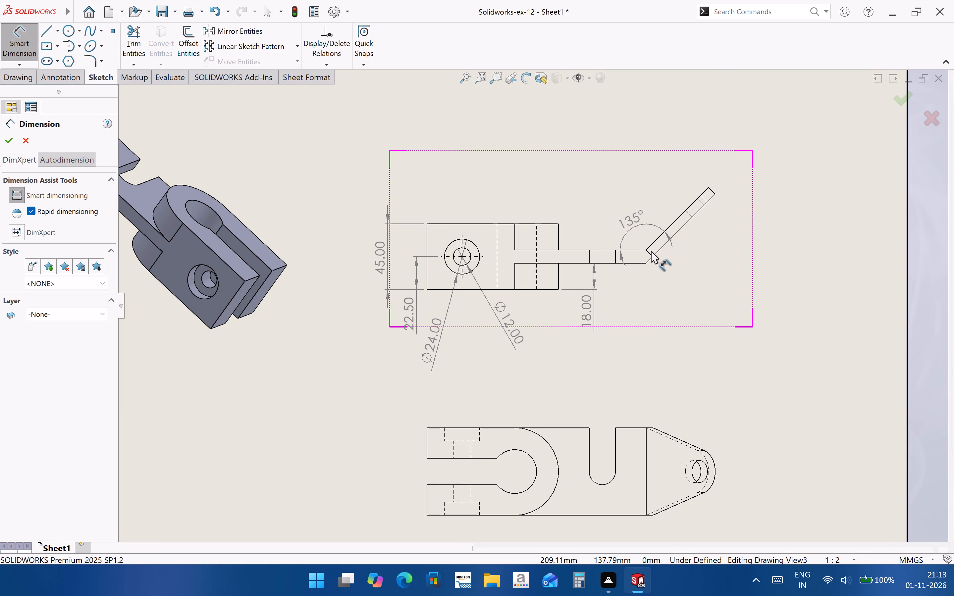
{"action": "left_click", "coordinate": [649, 252]}
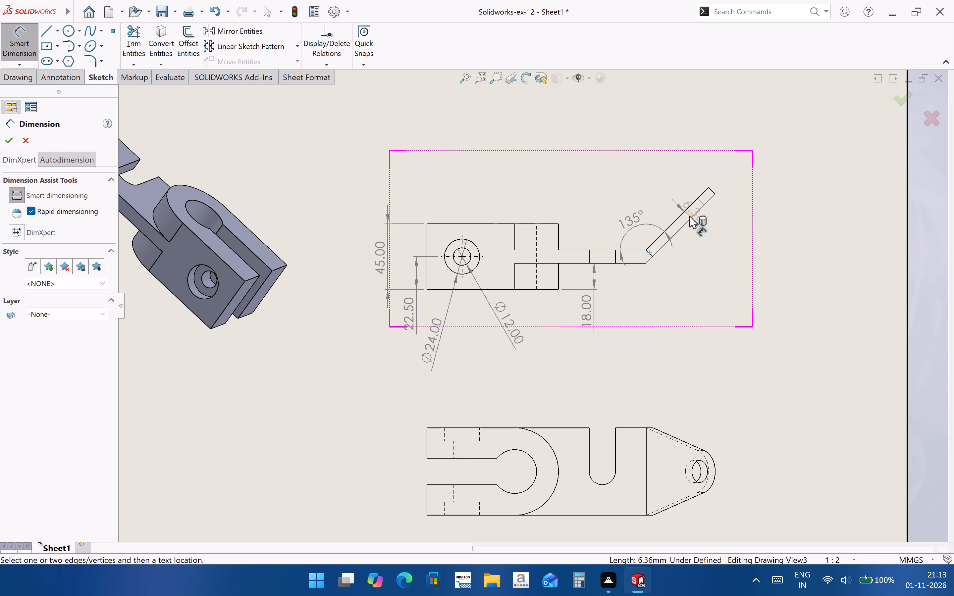
{"action": "left_click", "coordinate": [689, 216], "text": "ctrl"}
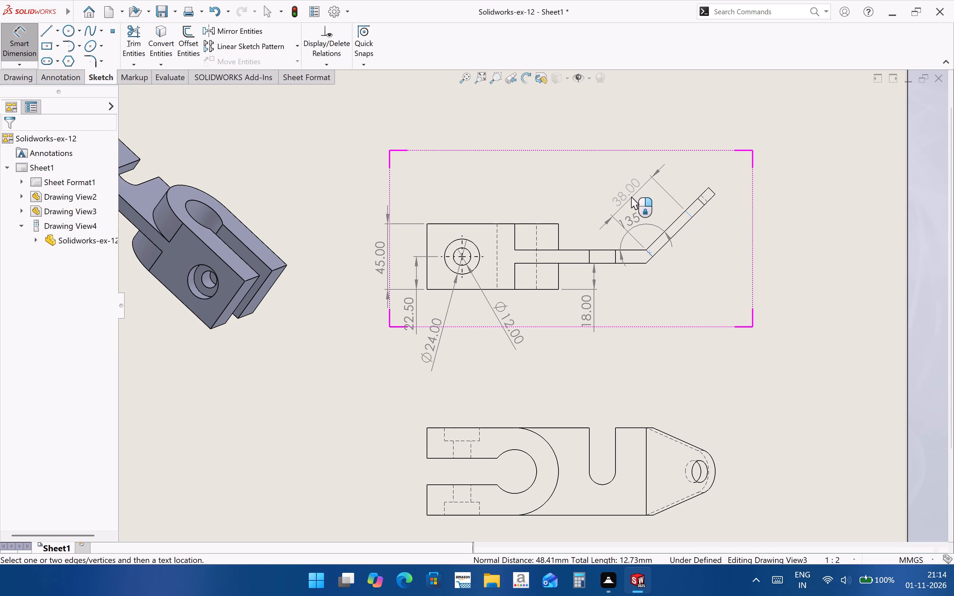
{"action": "left_click", "coordinate": [692, 254]}
{"action": "left_click", "coordinate": [727, 299]}
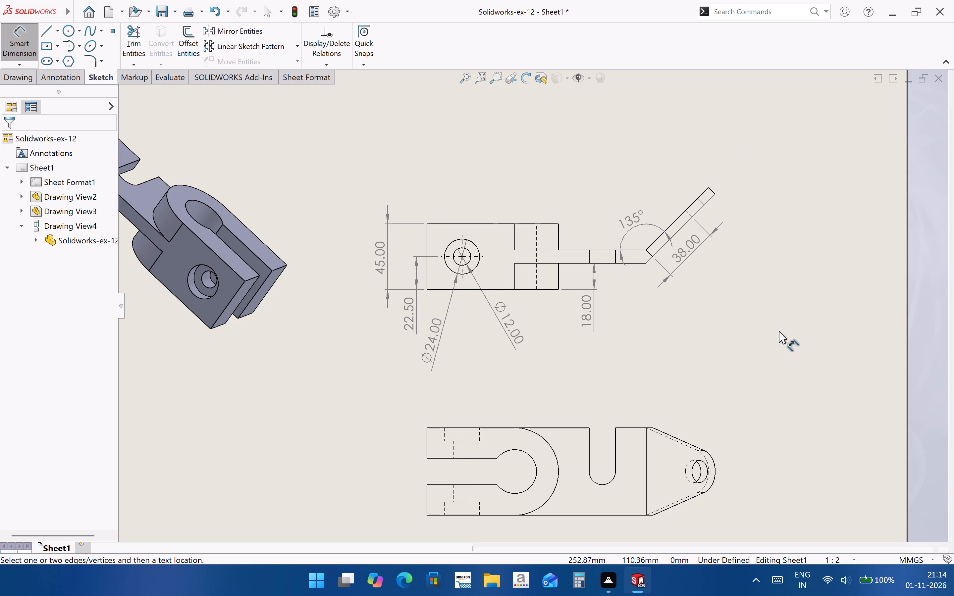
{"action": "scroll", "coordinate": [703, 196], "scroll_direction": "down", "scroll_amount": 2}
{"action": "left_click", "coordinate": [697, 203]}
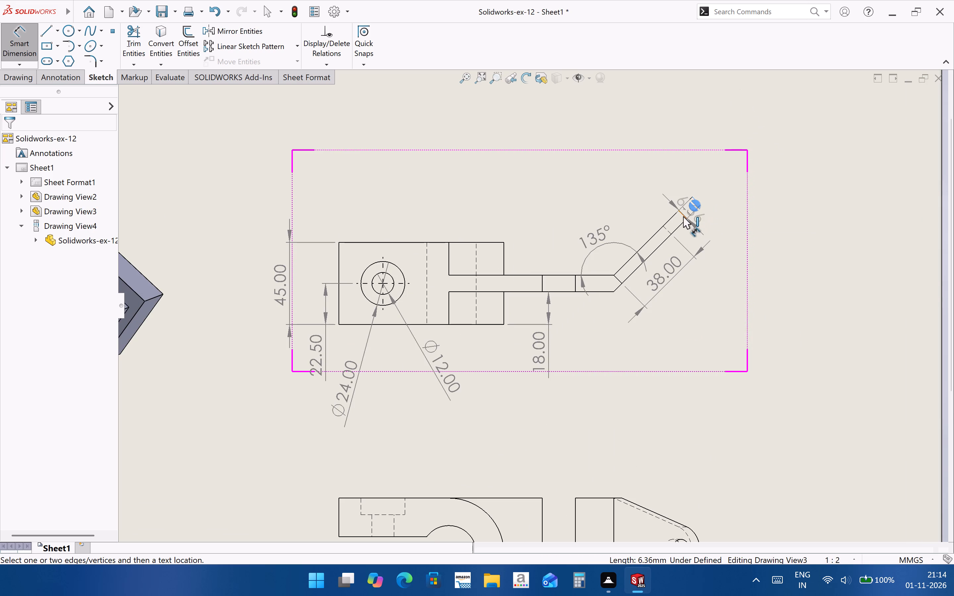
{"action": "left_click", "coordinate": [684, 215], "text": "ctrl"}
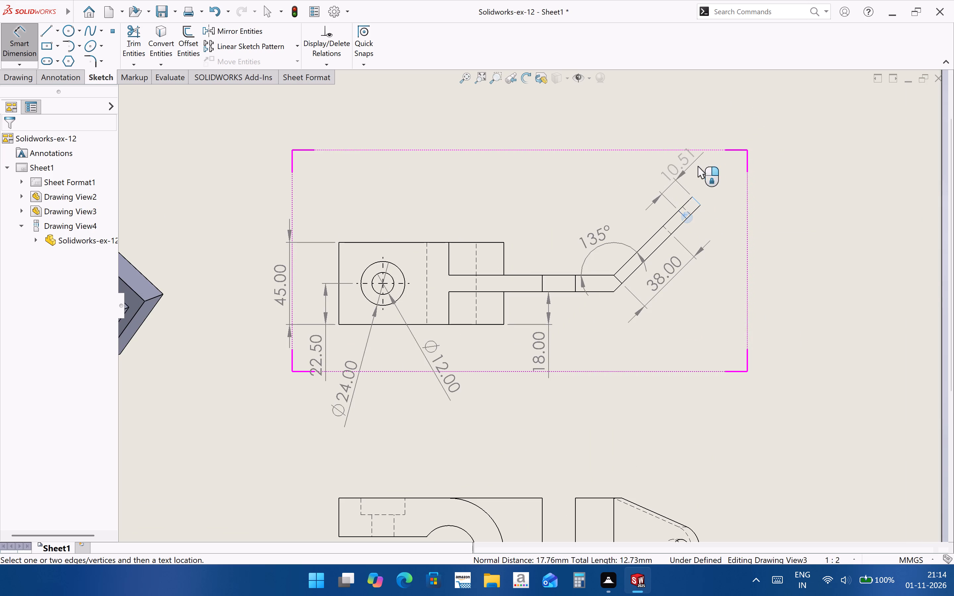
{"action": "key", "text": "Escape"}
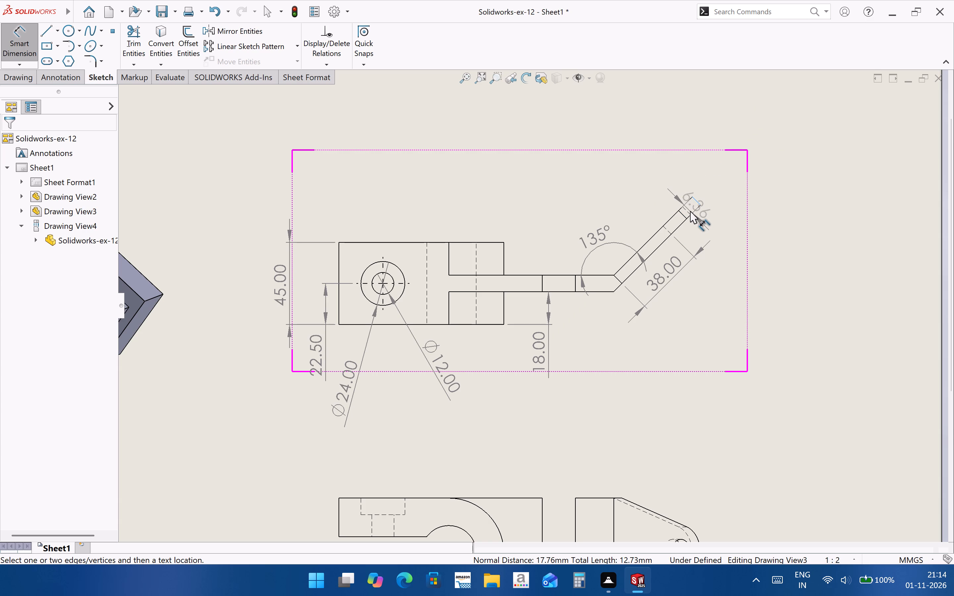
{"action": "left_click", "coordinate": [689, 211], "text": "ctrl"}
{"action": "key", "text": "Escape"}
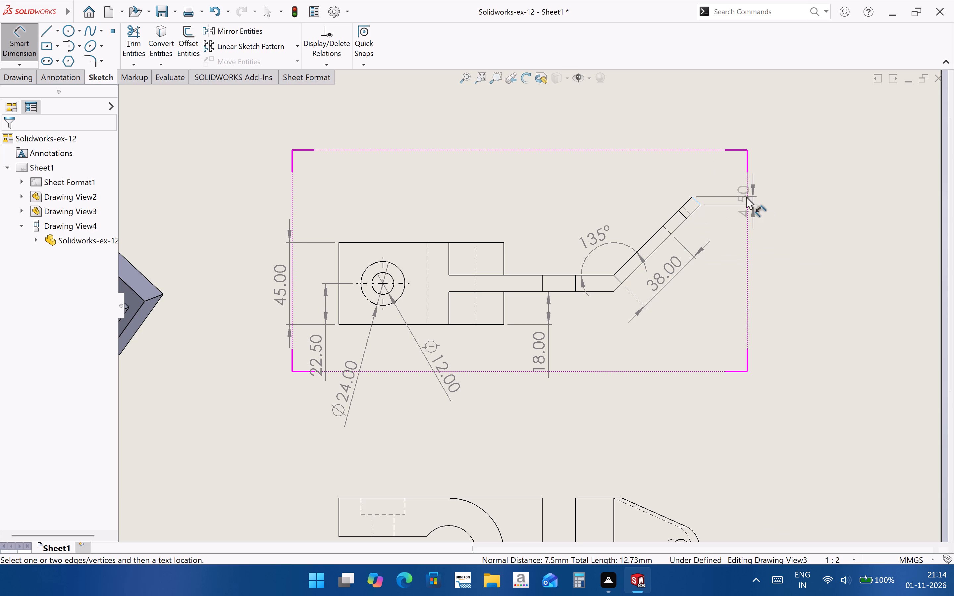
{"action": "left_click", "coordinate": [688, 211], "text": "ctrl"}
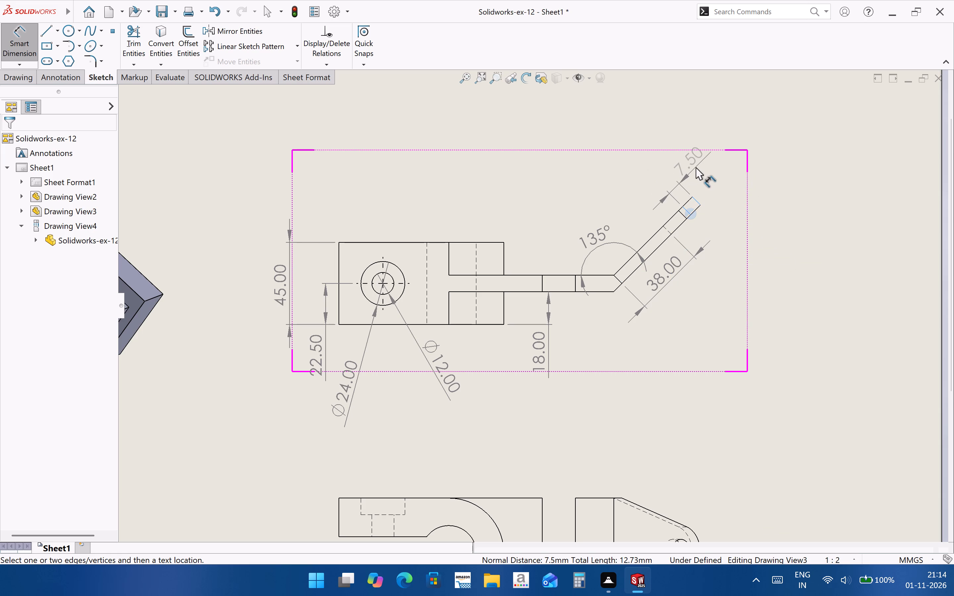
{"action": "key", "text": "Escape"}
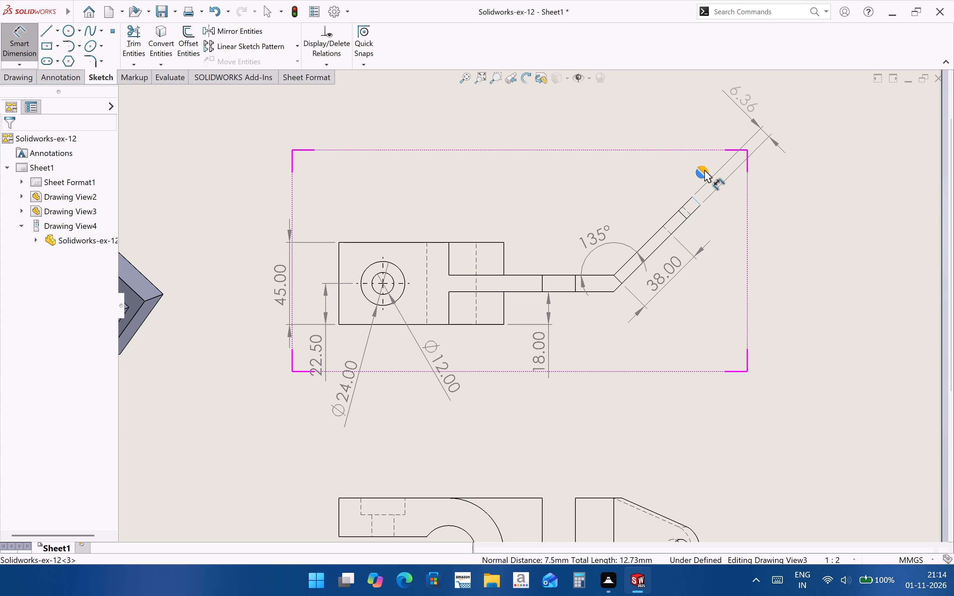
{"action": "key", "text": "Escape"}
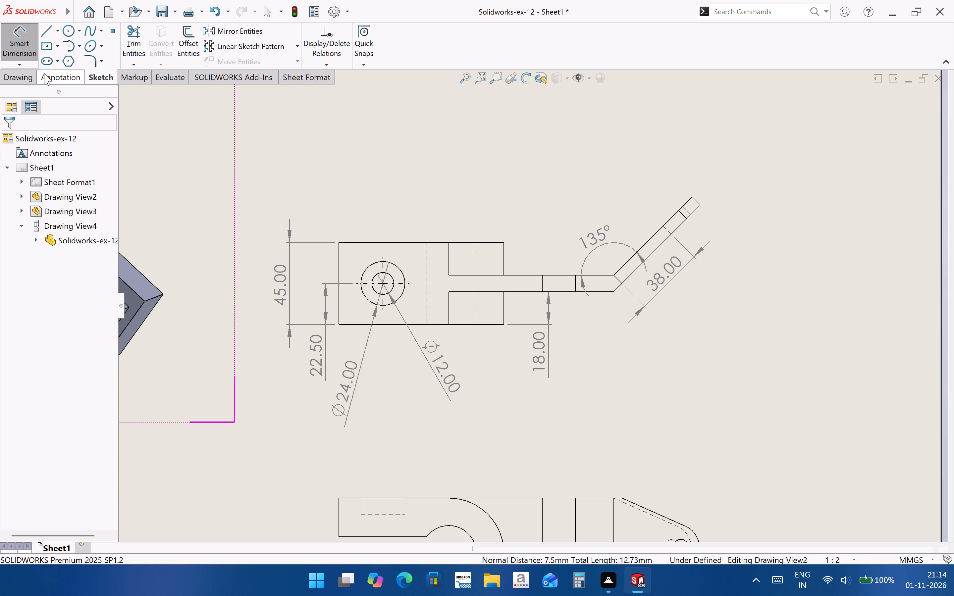
Add a centerline through the inclined arm's hole in the front view, between its two hidden edges.
{"action": "left_click", "coordinate": [44, 73]}
{"action": "left_click", "coordinate": [443, 49]}
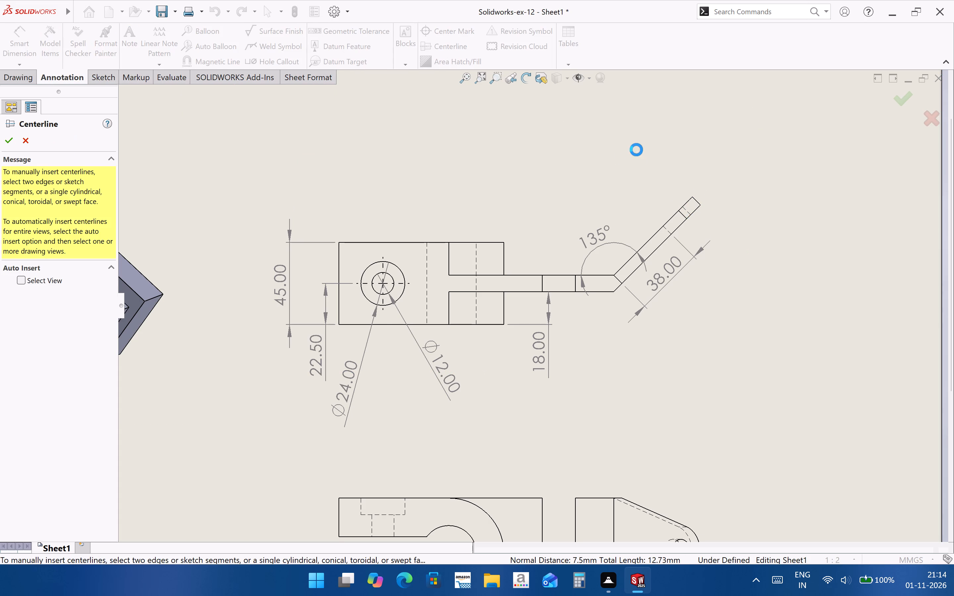
{"action": "scroll", "coordinate": [695, 222], "scroll_direction": "down", "scroll_amount": 1}
{"action": "left_click", "coordinate": [679, 215]}
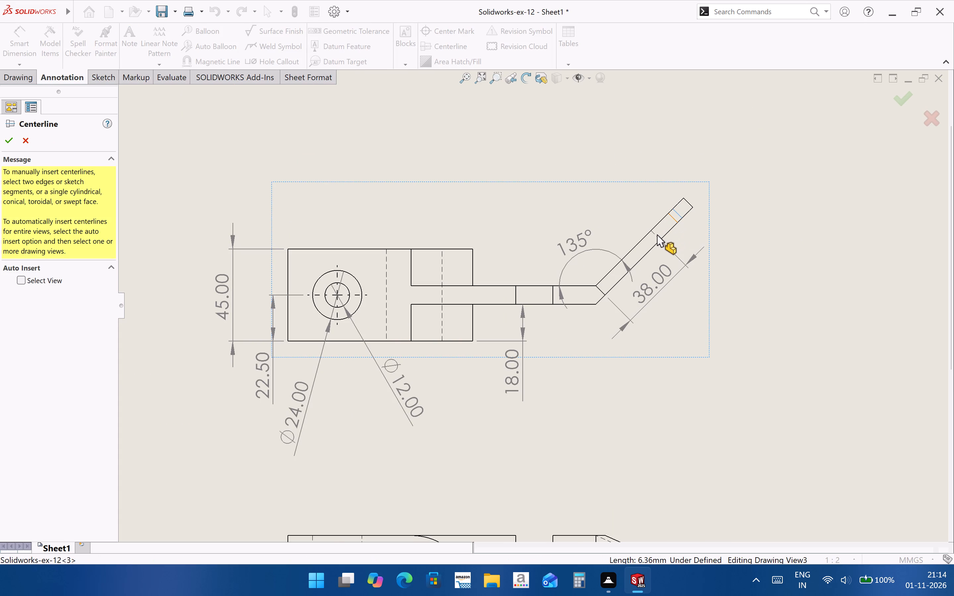
{"action": "left_click", "coordinate": [658, 235]}
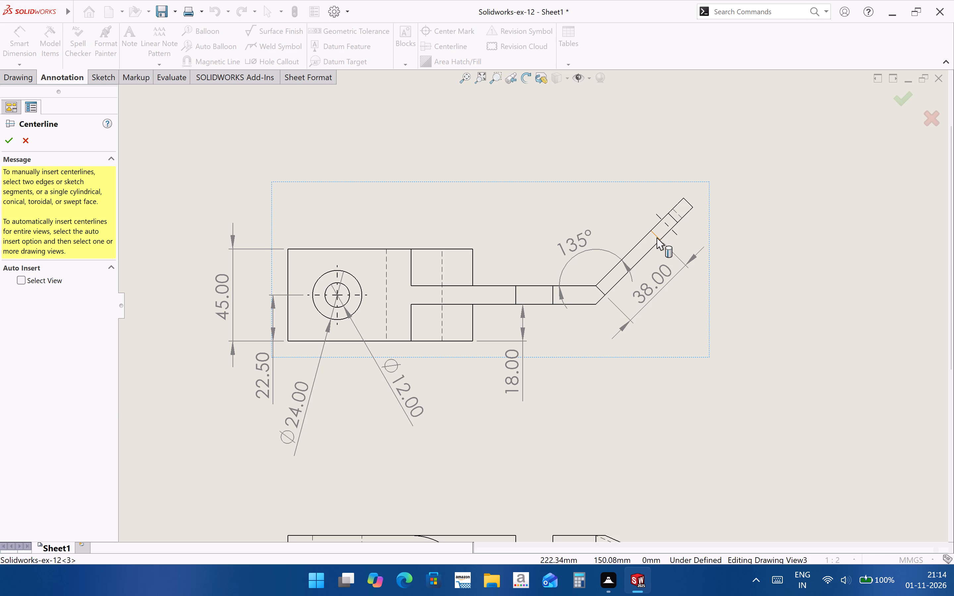
{"action": "left_click", "coordinate": [10, 146]}
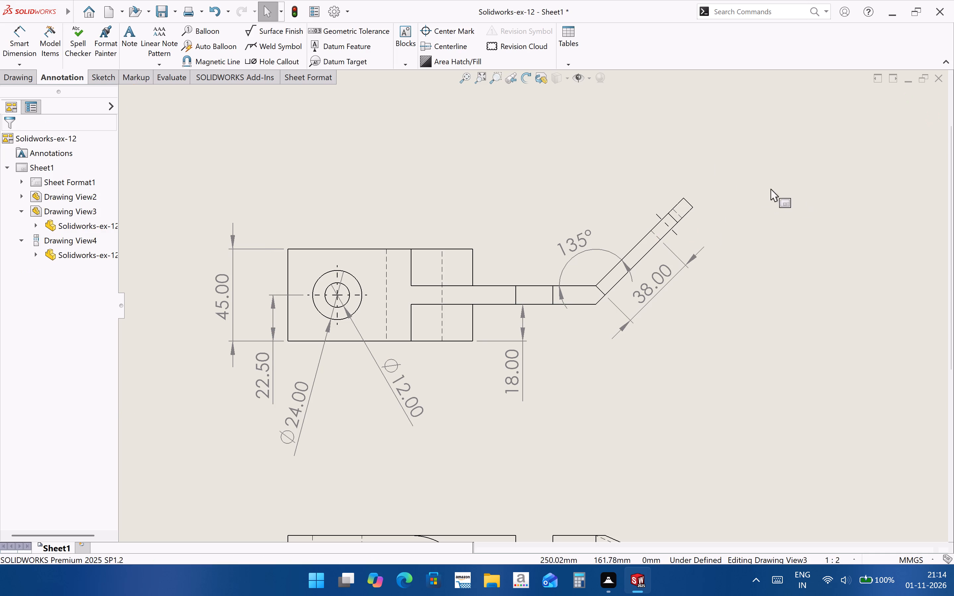
Dimension the distance from the inclined arm's hole centerline to the arm's end edge in the front view.
{"action": "left_click", "coordinate": [28, 39]}
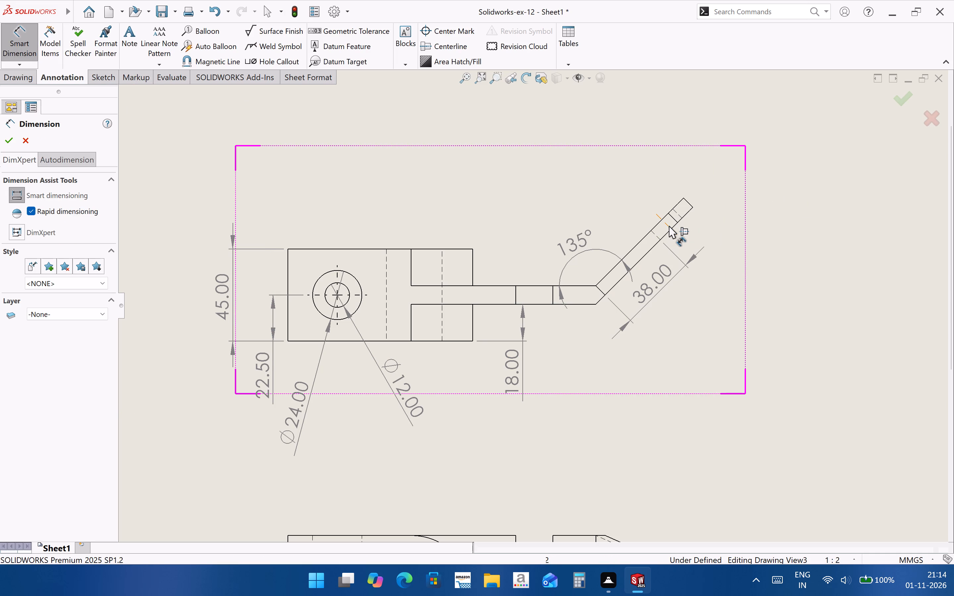
{"action": "left_click", "coordinate": [669, 226]}
{"action": "left_click", "coordinate": [688, 201]}
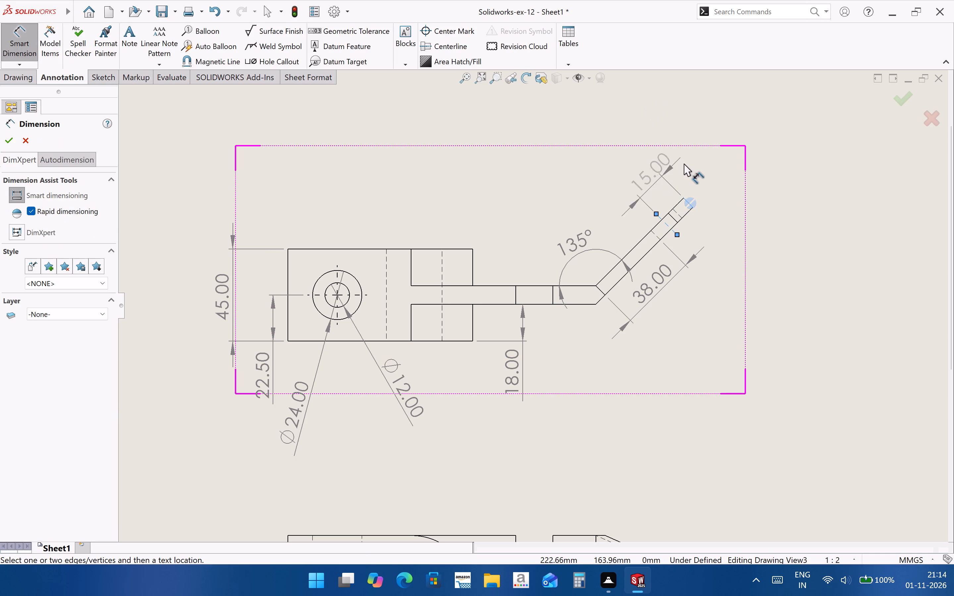
{"action": "left_click", "coordinate": [693, 154]}
{"action": "left_click", "coordinate": [871, 273]}
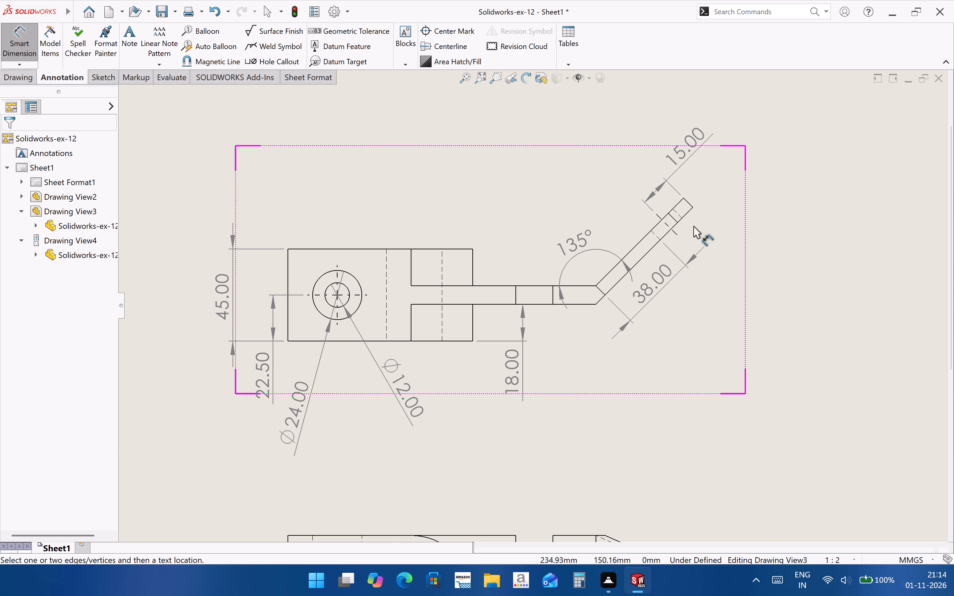
Dimension the inclined arm's hole diameter across its two hidden edges in the front view.
{"action": "scroll", "coordinate": [663, 211], "scroll_direction": "down", "scroll_amount": 2}
{"action": "left_click", "coordinate": [669, 227]}
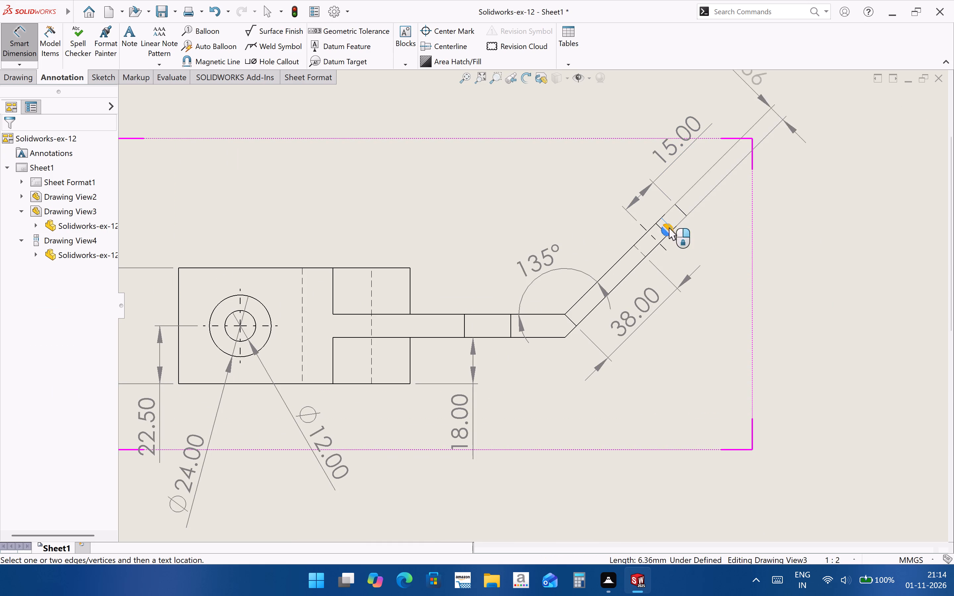
{"action": "left_click", "coordinate": [639, 251]}
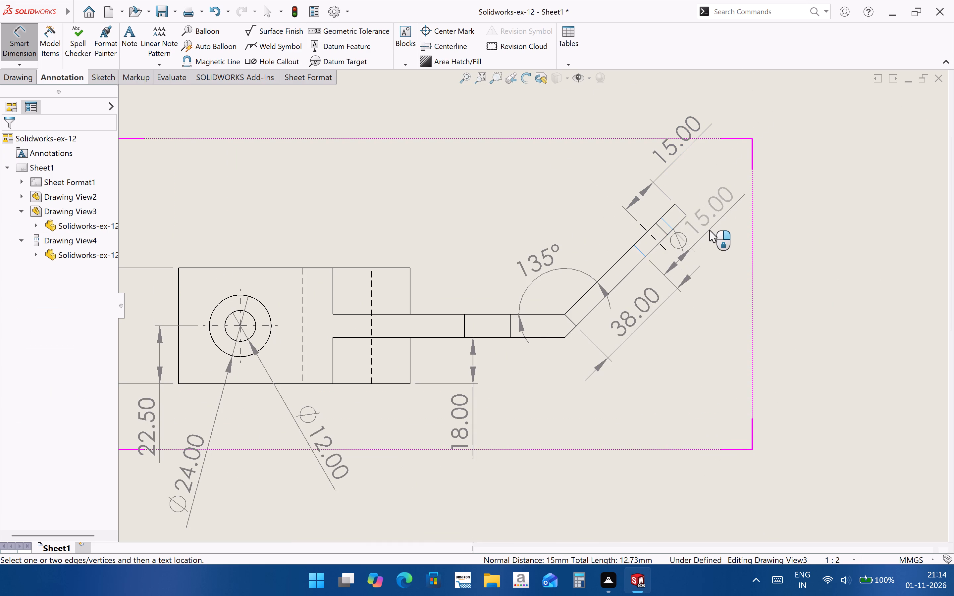
{"action": "left_click", "coordinate": [720, 227]}
{"action": "left_click", "coordinate": [788, 274]}
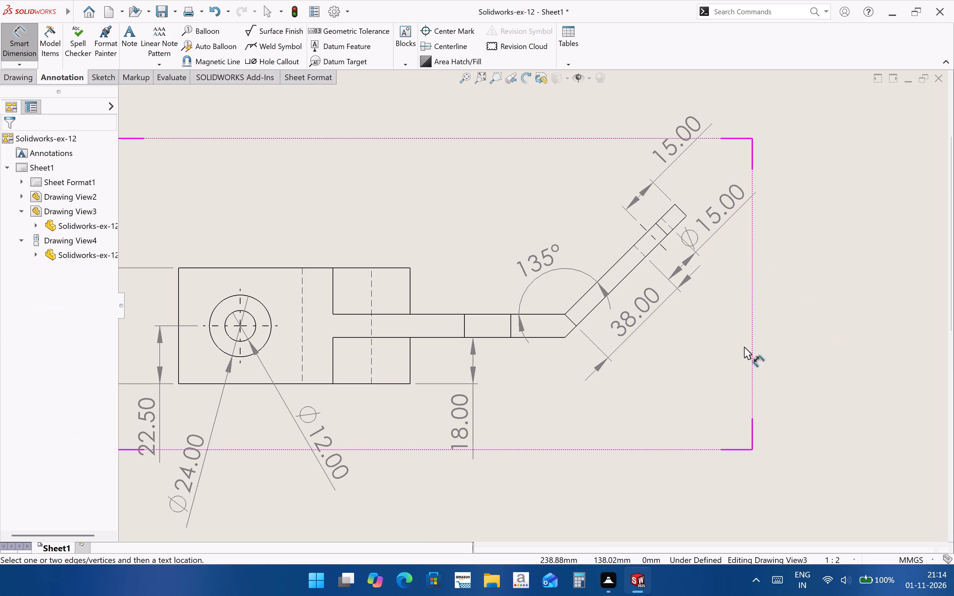
Dimension the fork's straight length in the top view, from its open end to the start of the outer arc.
{"action": "scroll", "coordinate": [749, 356], "scroll_direction": "up", "scroll_amount": 2}
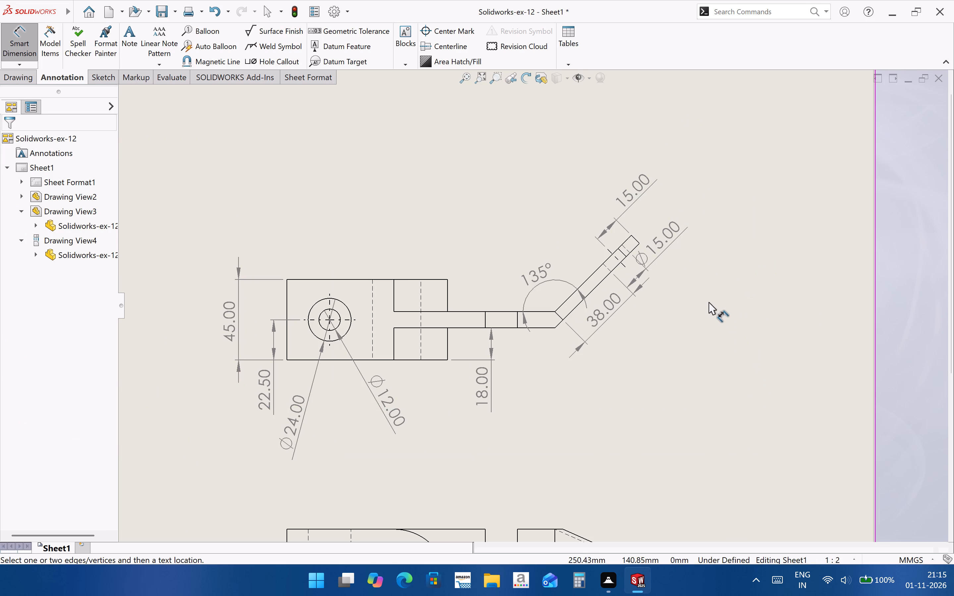
{"action": "scroll", "coordinate": [713, 279], "scroll_direction": "up", "scroll_amount": 2}
{"action": "scroll", "coordinate": [506, 307], "scroll_direction": "up", "scroll_amount": 2}
{"action": "scroll", "coordinate": [473, 387], "scroll_direction": "down", "scroll_amount": 1}
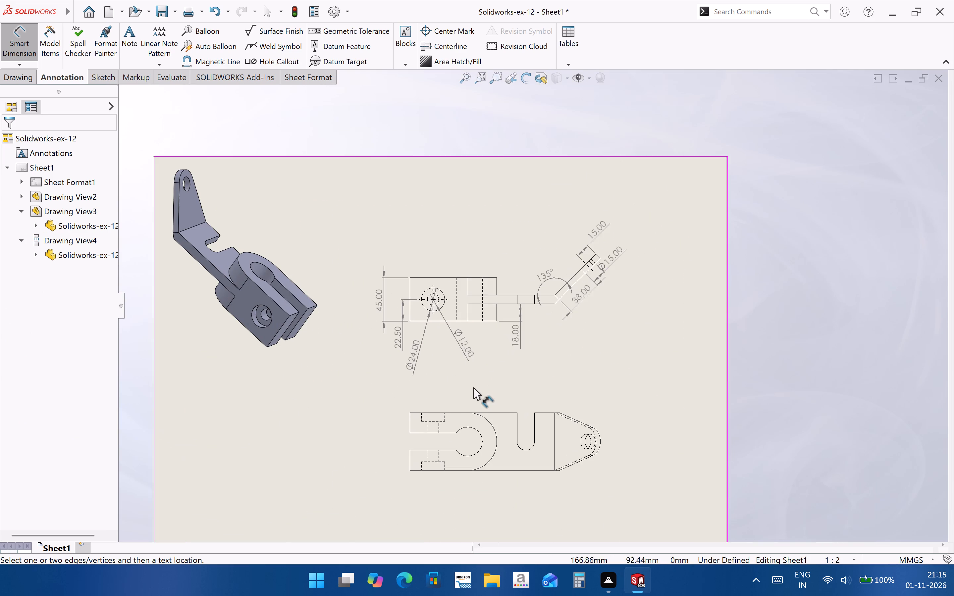
{"action": "scroll", "coordinate": [512, 340], "scroll_direction": "up", "scroll_amount": 2}
{"action": "scroll", "coordinate": [500, 442], "scroll_direction": "down", "scroll_amount": 3}
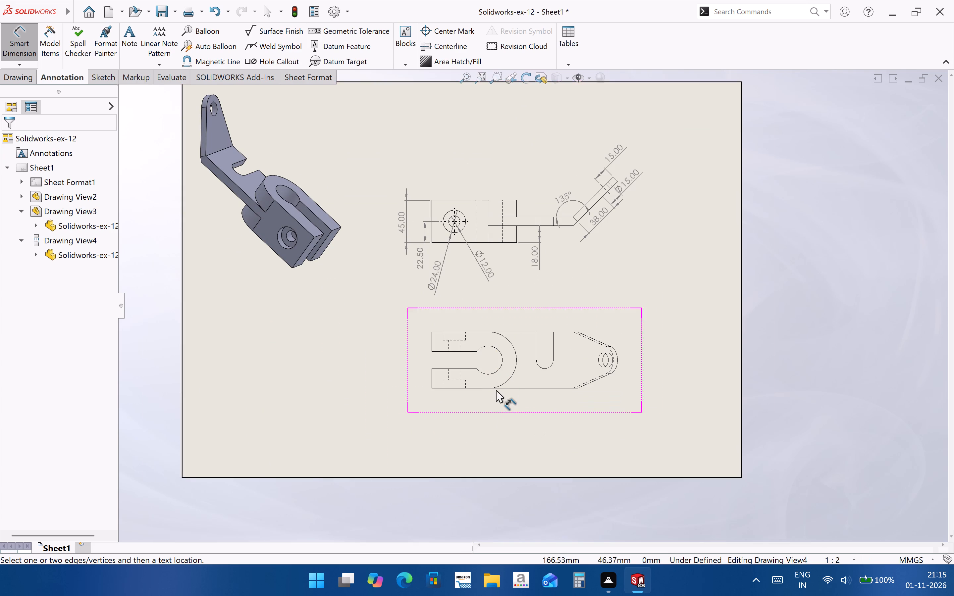
{"action": "scroll", "coordinate": [496, 390], "scroll_direction": "down", "scroll_amount": 2}
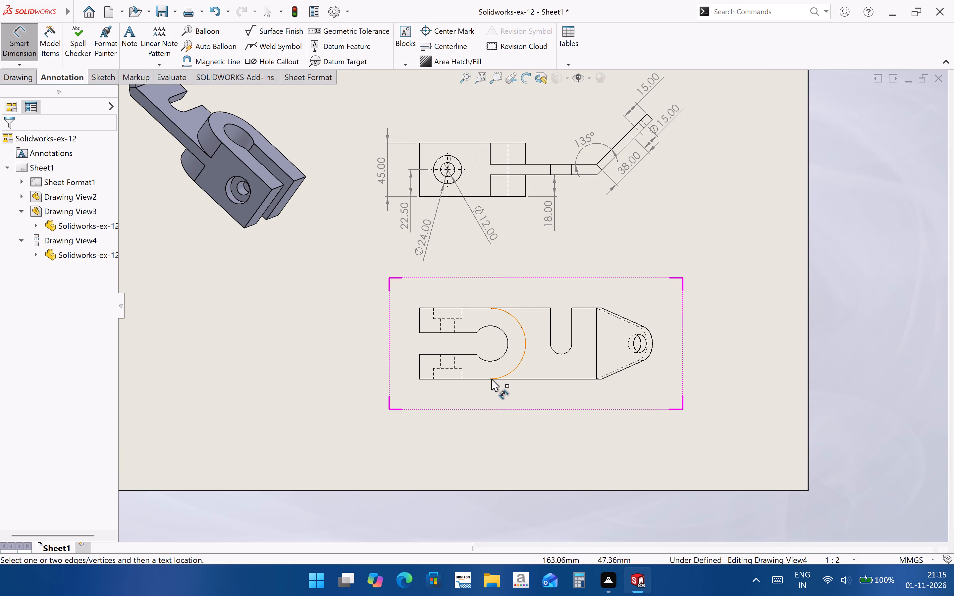
{"action": "left_click", "coordinate": [491, 379]}
{"action": "left_click", "coordinate": [419, 375]}
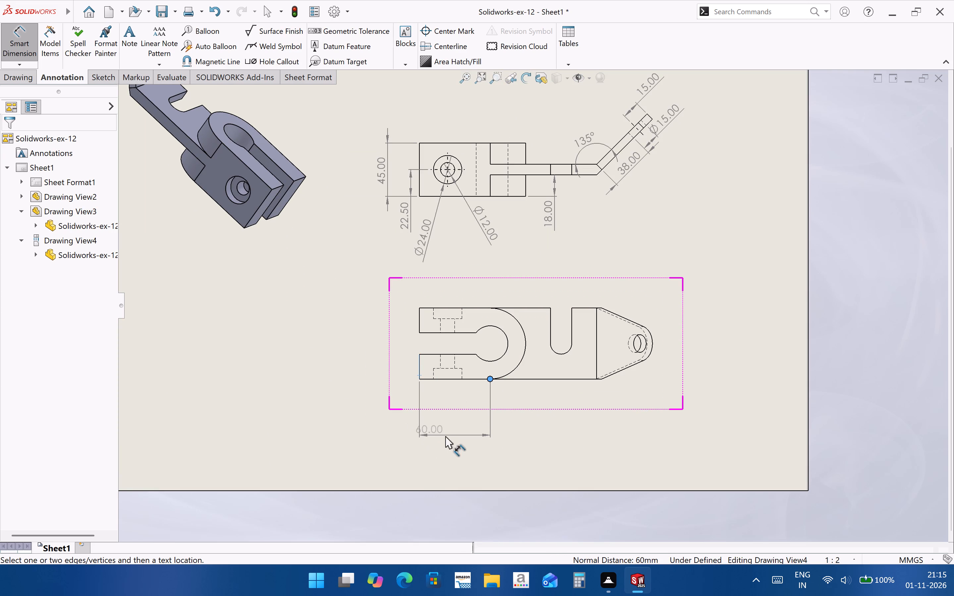
{"action": "left_click", "coordinate": [459, 422]}
{"action": "left_click", "coordinate": [553, 442]}
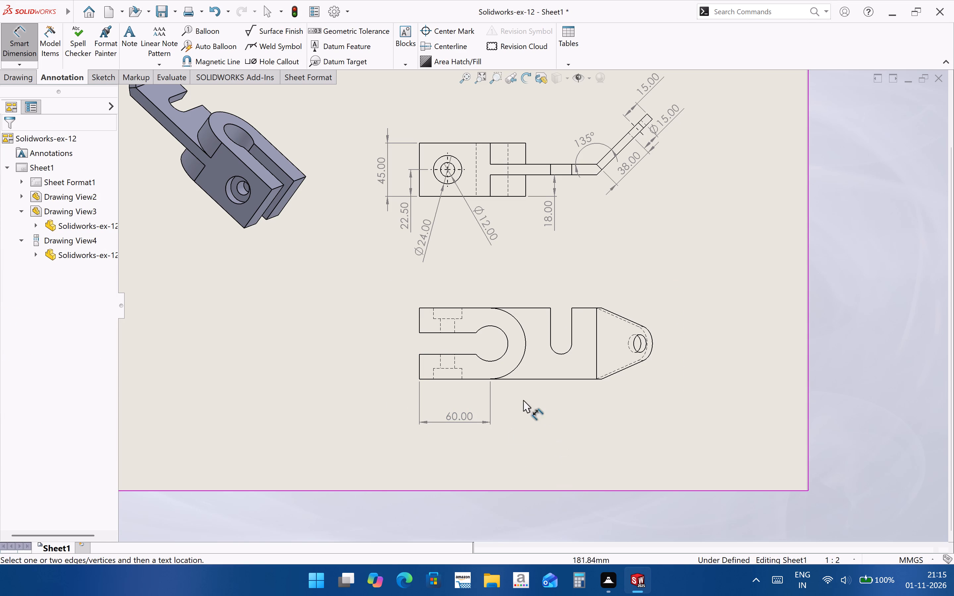
Dimension the body's overall width in the top view between its two long outer edges, beside the fork's open end.
{"action": "left_click", "coordinate": [451, 308]}
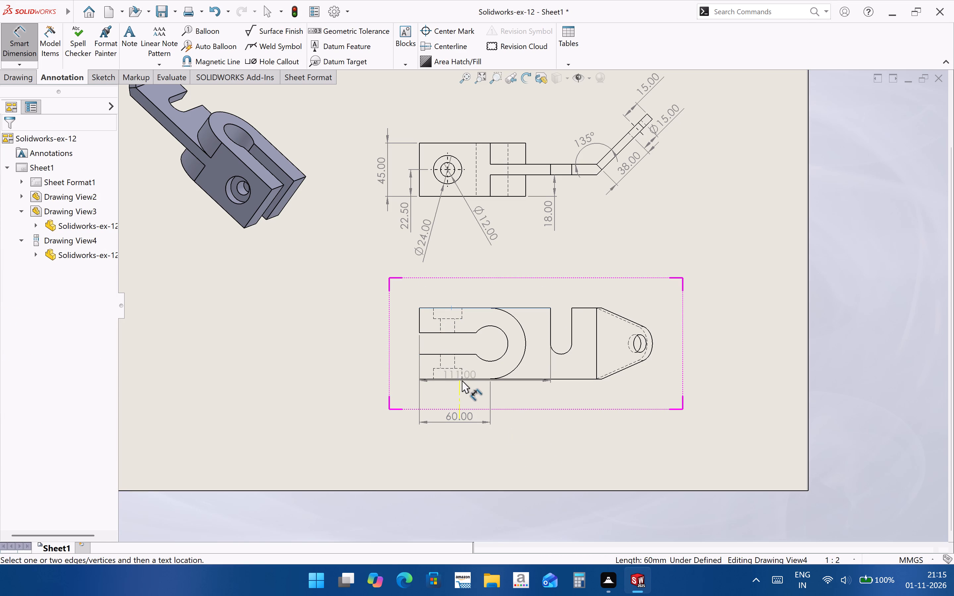
{"action": "left_click", "coordinate": [471, 378]}
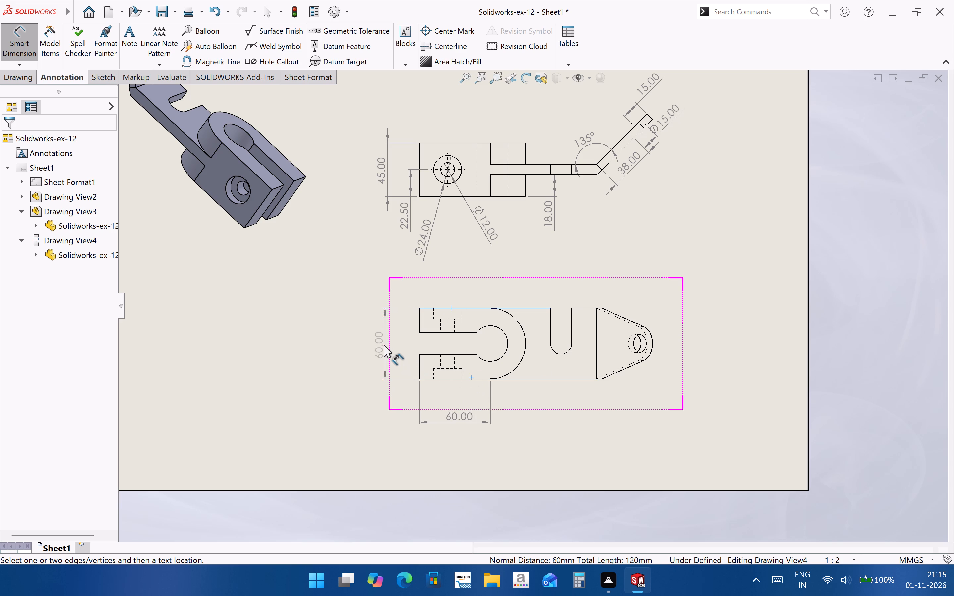
{"action": "left_click", "coordinate": [383, 345]}
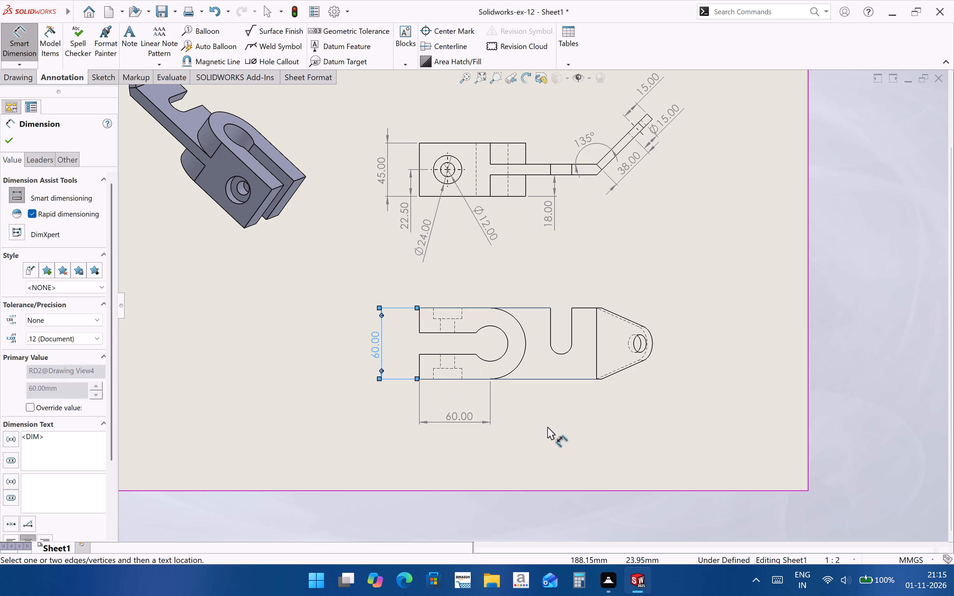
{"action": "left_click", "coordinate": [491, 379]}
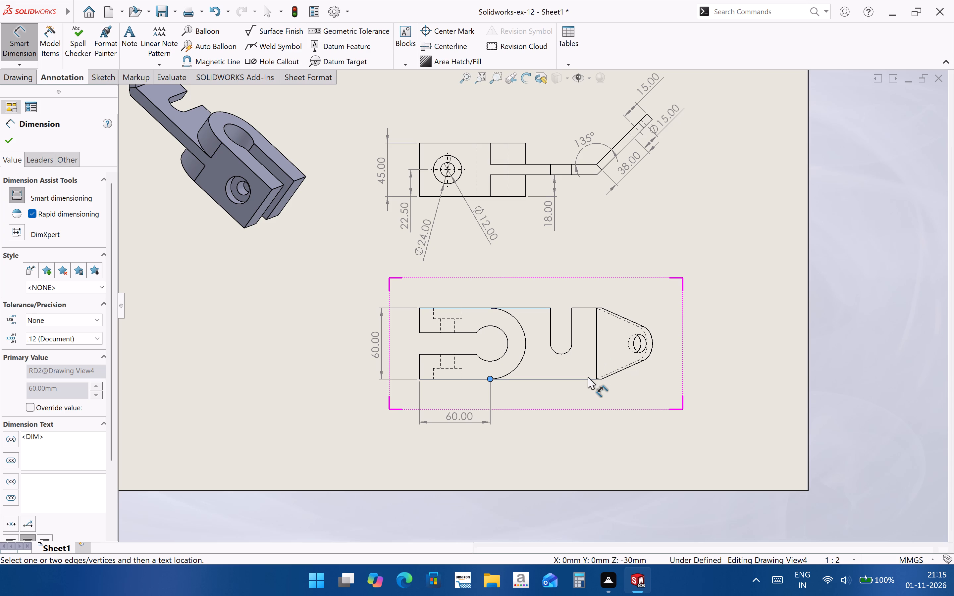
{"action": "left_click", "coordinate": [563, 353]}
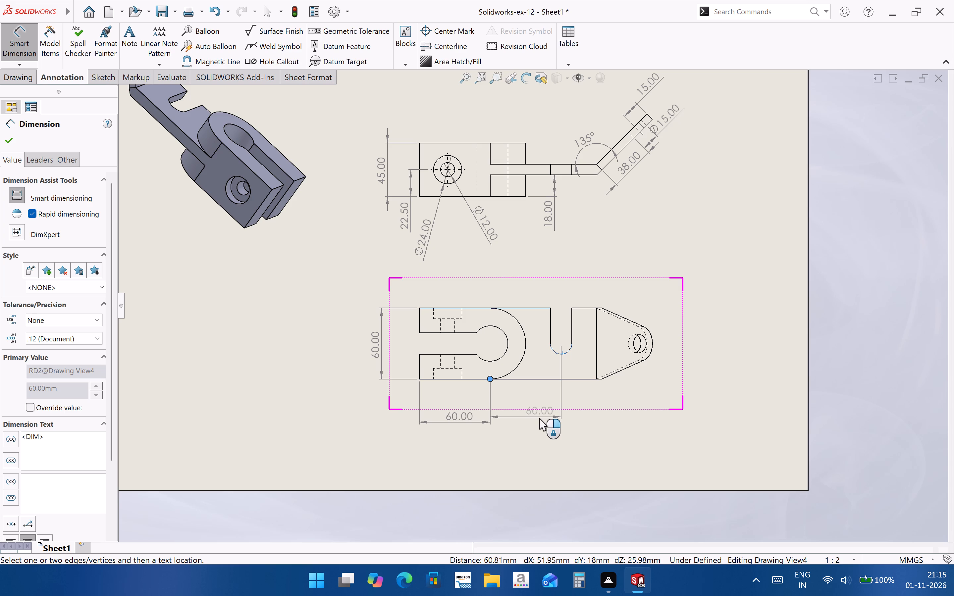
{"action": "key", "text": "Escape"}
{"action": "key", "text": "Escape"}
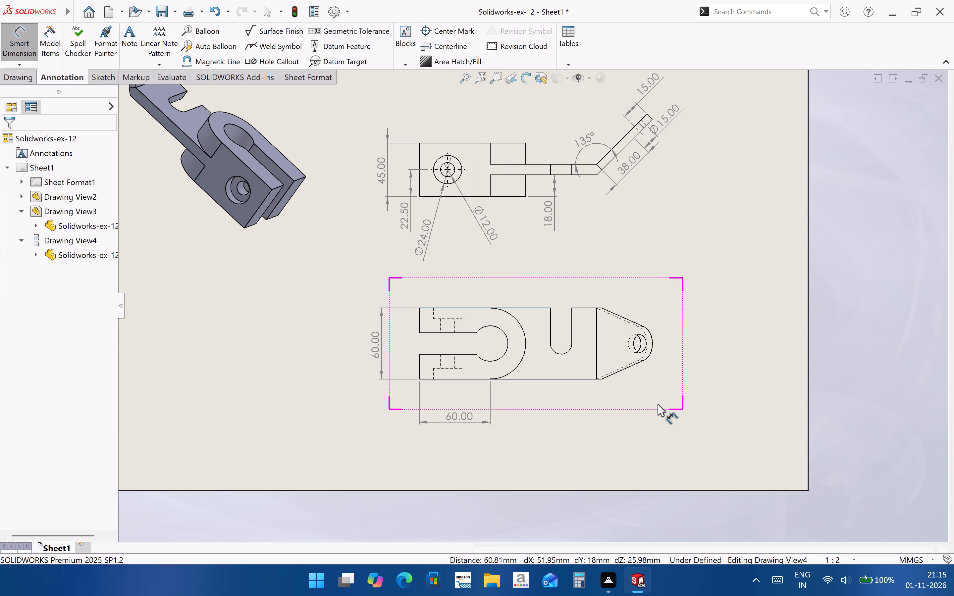
Open the part from the top view below the front view, examine the slot and arm orientation, and return to the drawing.
{"action": "key", "text": "Escape"}
{"action": "left_click", "coordinate": [612, 398]}
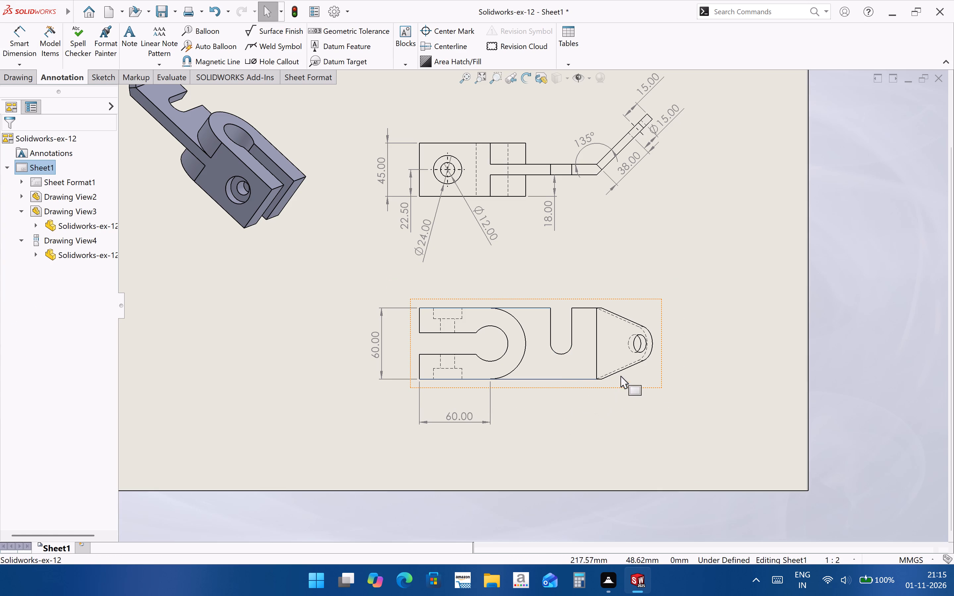
{"action": "left_click", "coordinate": [620, 376]}
{"action": "left_click", "coordinate": [660, 354]}
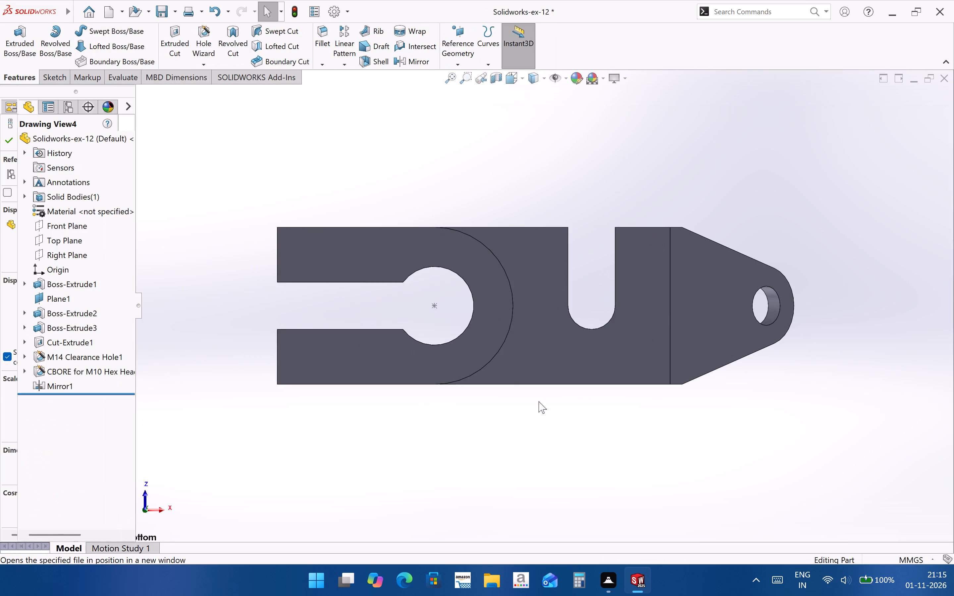
{"action": "scroll", "coordinate": [511, 386], "scroll_direction": "up", "scroll_amount": 2}
{"action": "middle_click_drag", "start_coordinate": [533, 365], "coordinate": [520, 595]}
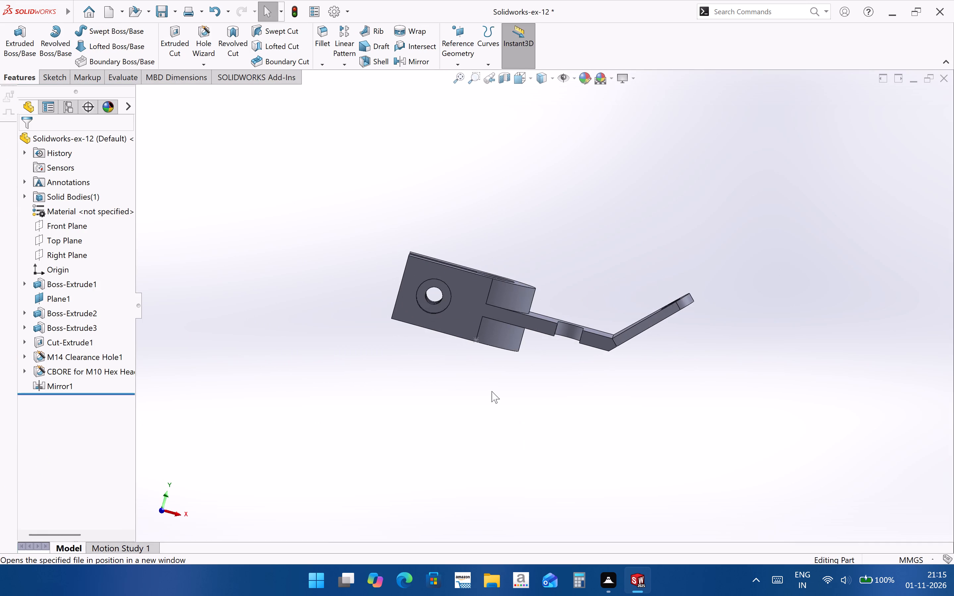
{"action": "middle_click_drag", "start_coordinate": [496, 397], "coordinate": [518, 556]}
{"action": "middle_click_drag", "start_coordinate": [516, 392], "coordinate": [504, 435]}
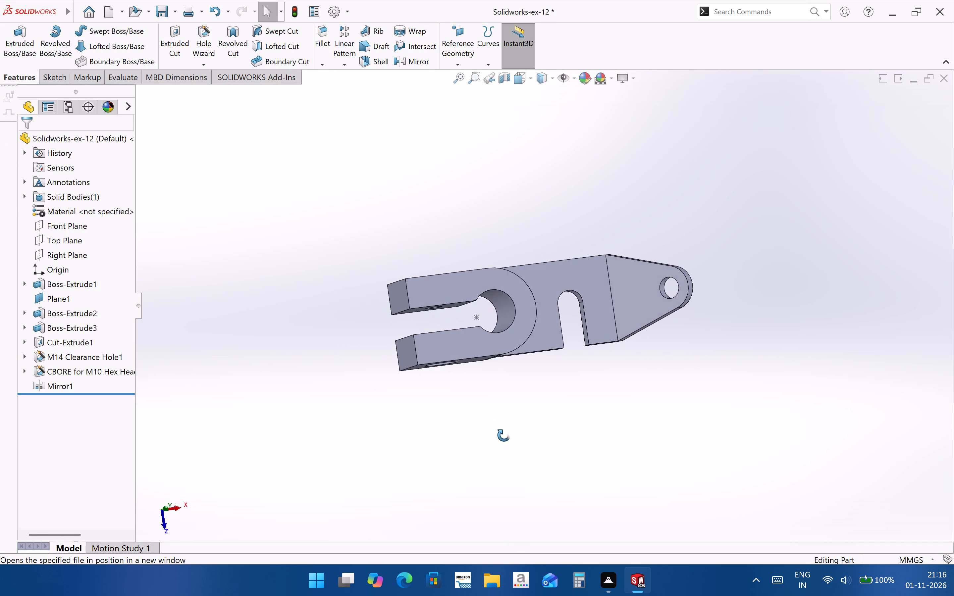
{"action": "middle_click_drag", "start_coordinate": [504, 435], "coordinate": [478, 441]}
{"action": "middle_click_drag", "start_coordinate": [584, 311], "coordinate": [571, 213]}
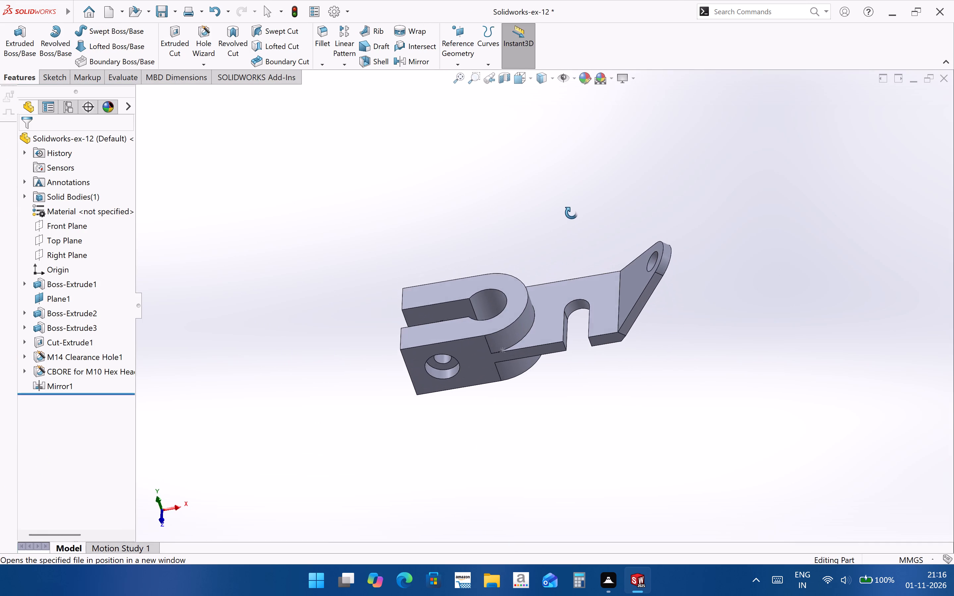
{"action": "middle_click_drag", "start_coordinate": [571, 213], "coordinate": [584, 270]}
{"action": "left_click", "coordinate": [594, 297]}
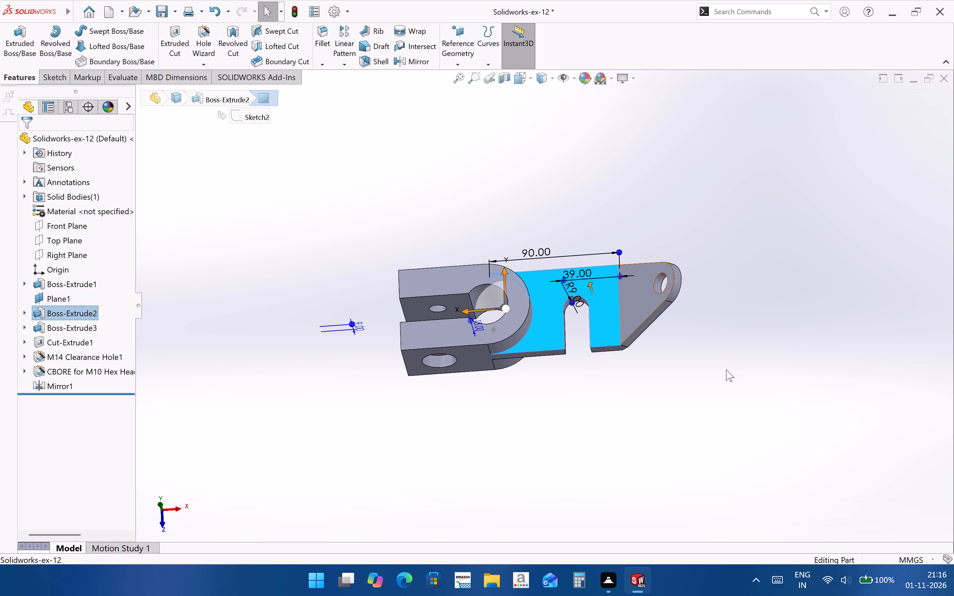
{"action": "key", "text": "ctrl+8"}
{"action": "left_click", "coordinate": [726, 460]}
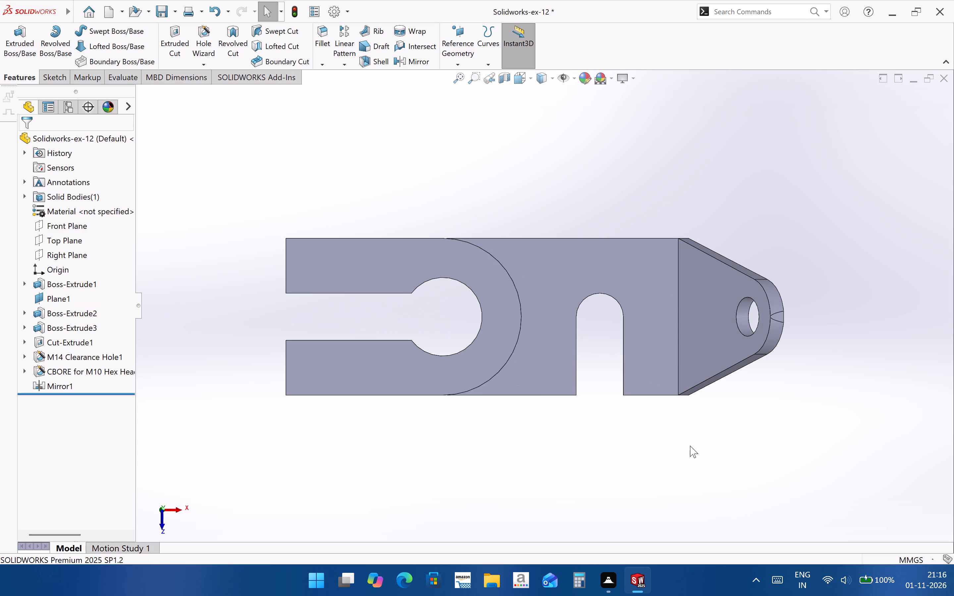
{"action": "middle_click_drag", "start_coordinate": [495, 412], "coordinate": [486, 317]}
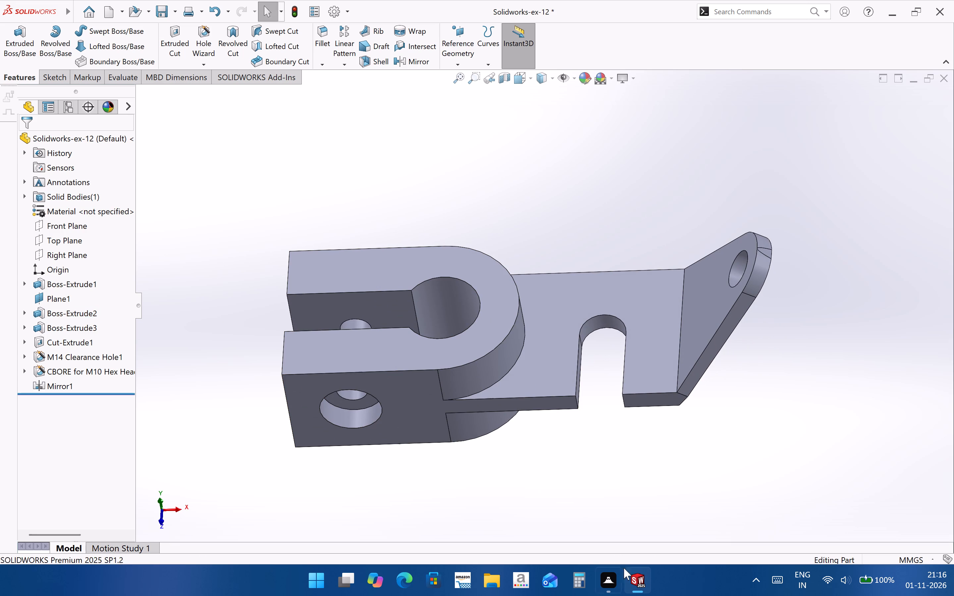
{"action": "key", "text": "ctrl+Tab"}
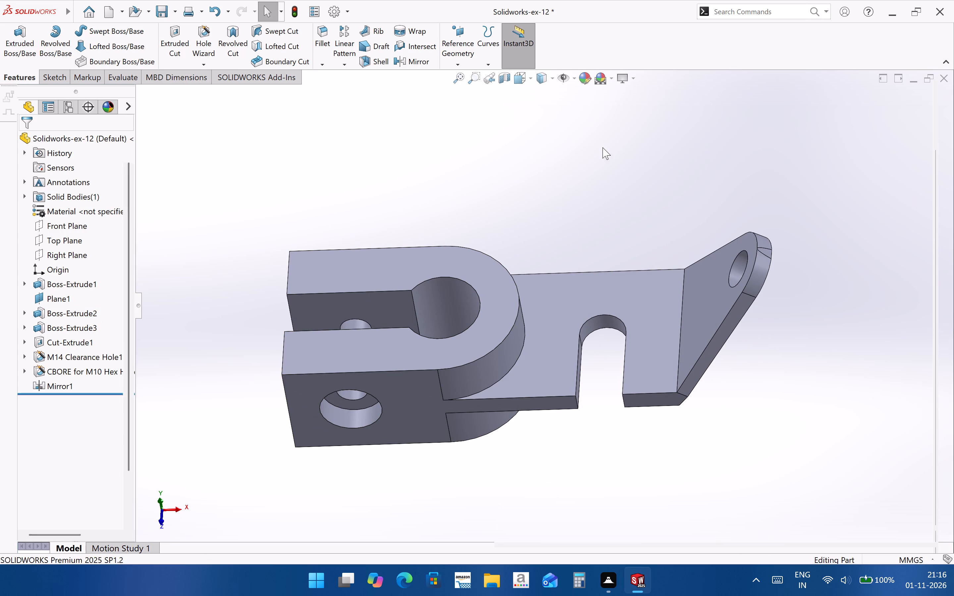
{"action": "left_click", "coordinate": [686, 337]}
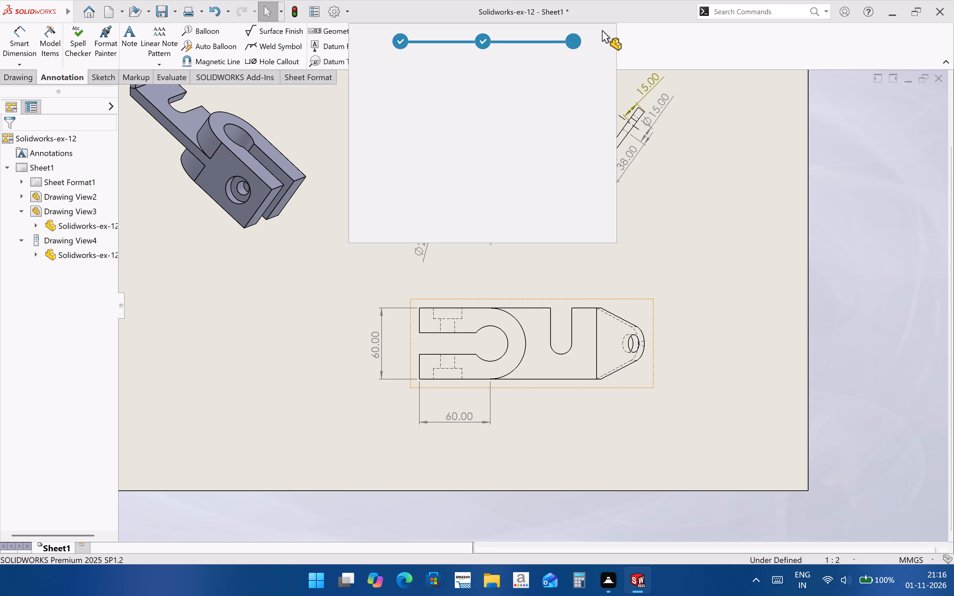
{"action": "left_click", "coordinate": [605, 33]}
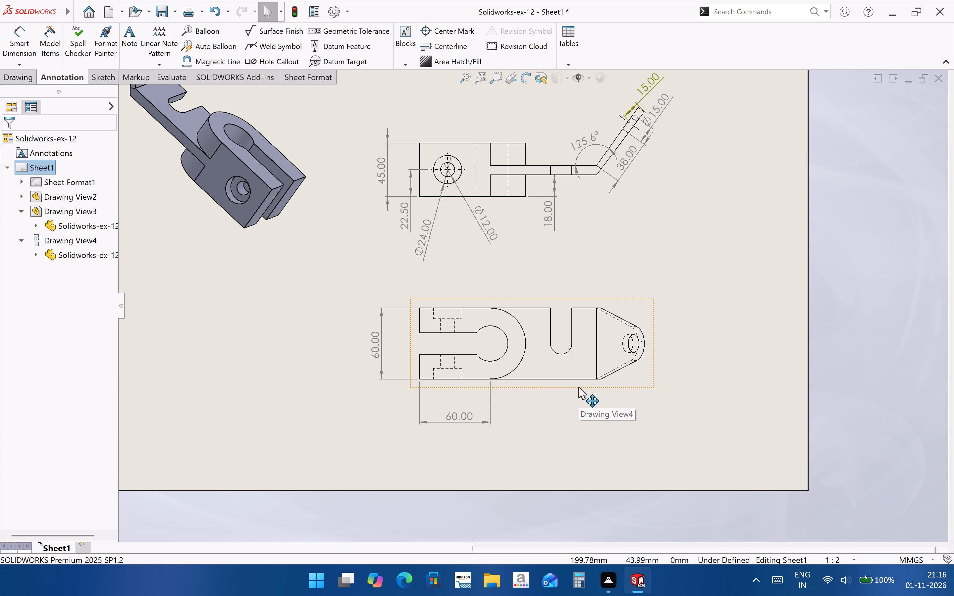
Project a new view from the front view and place it directly above it.
{"action": "scroll", "coordinate": [578, 387], "scroll_direction": "up", "scroll_amount": 3}
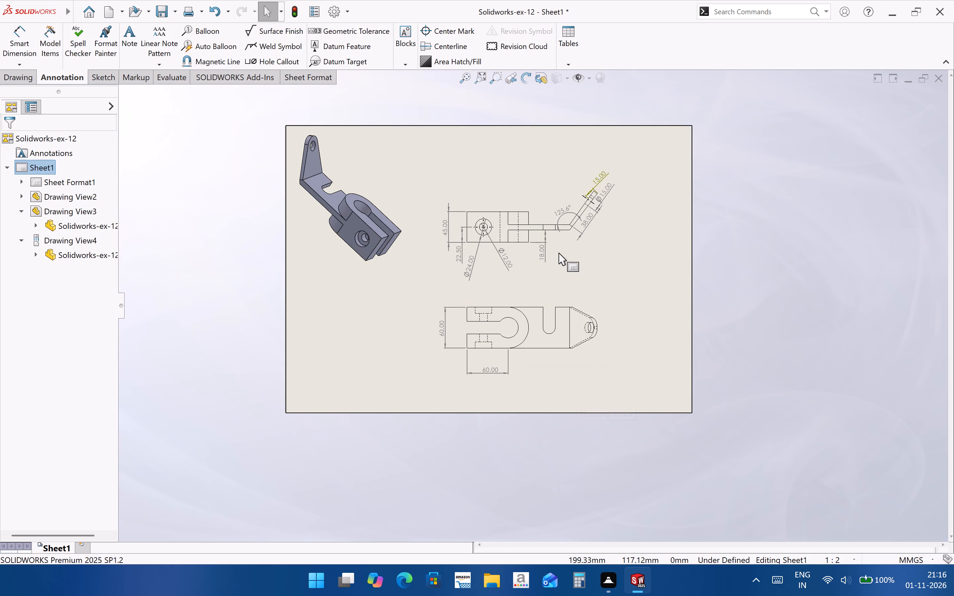
{"action": "left_click", "coordinate": [558, 245]}
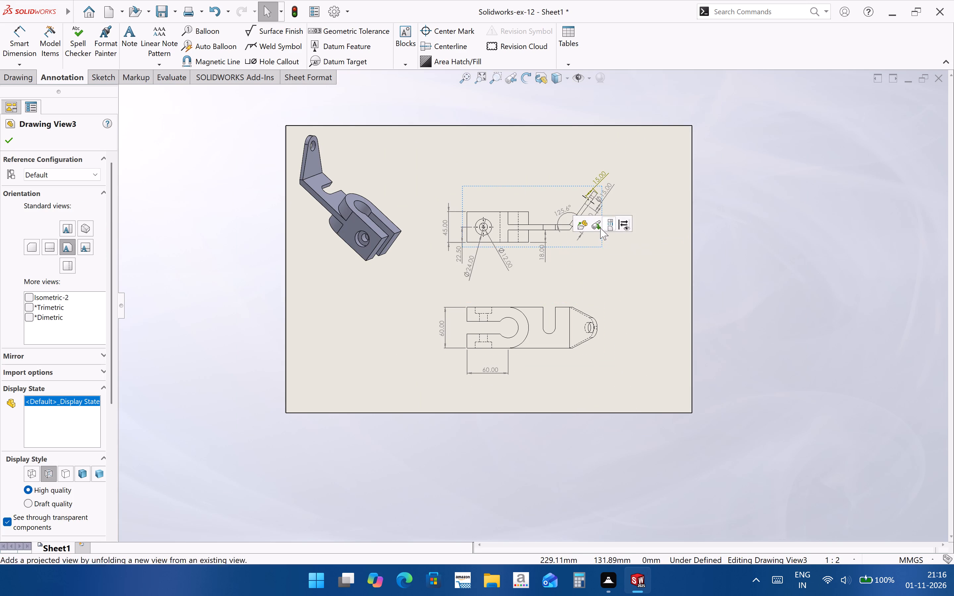
{"action": "left_click", "coordinate": [606, 228]}
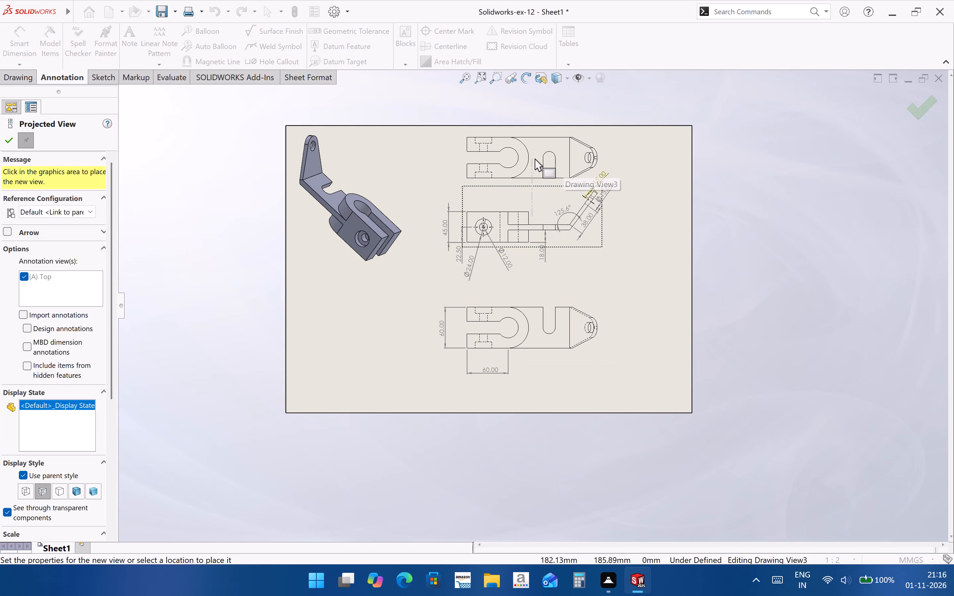
{"action": "left_click", "coordinate": [535, 149]}
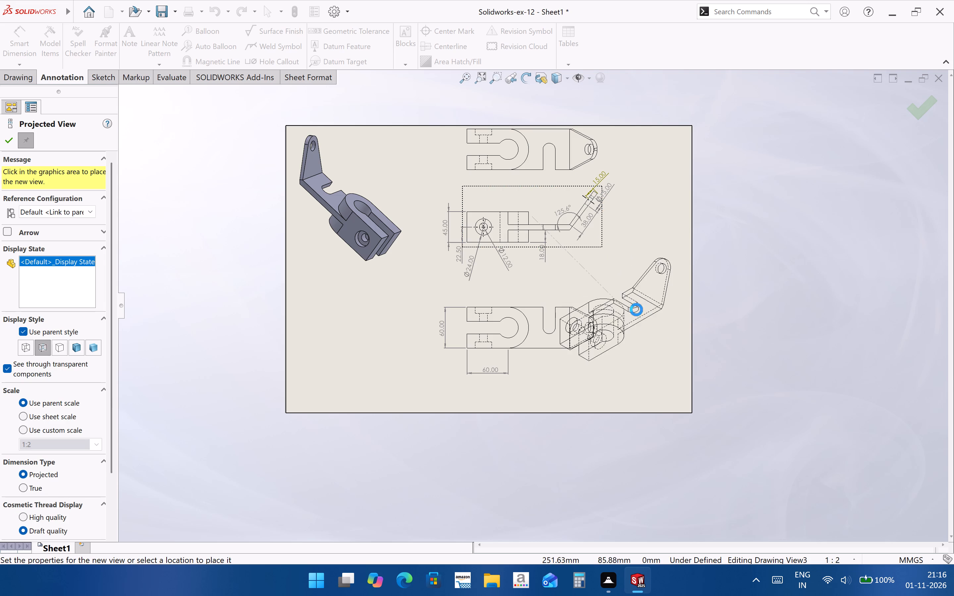
{"action": "key", "text": "Escape"}
Delete the old projected view below the front view together with its dimensions.
{"action": "left_click", "coordinate": [559, 355]}
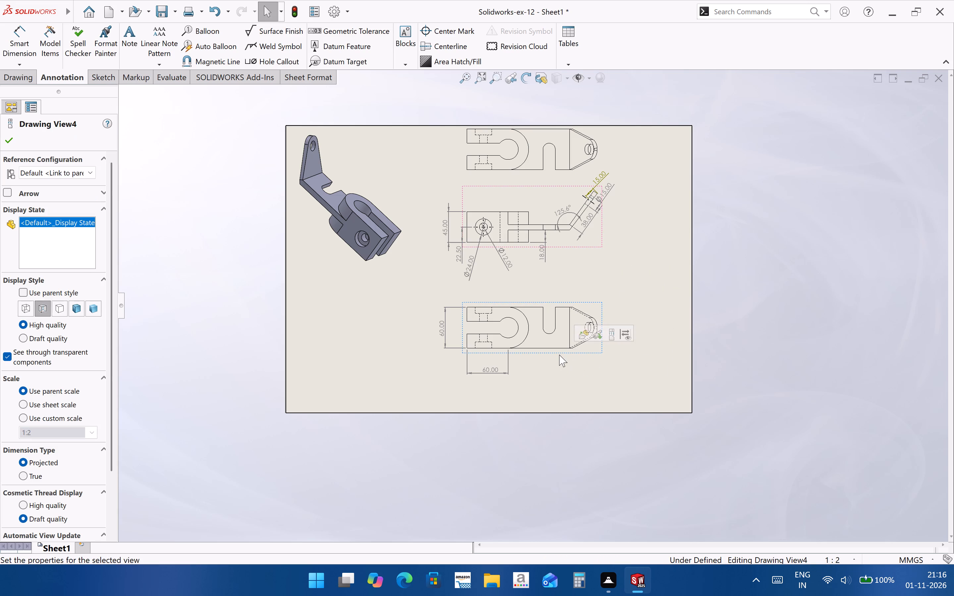
{"action": "key", "text": "Delete"}
{"action": "left_click", "coordinate": [572, 235]}
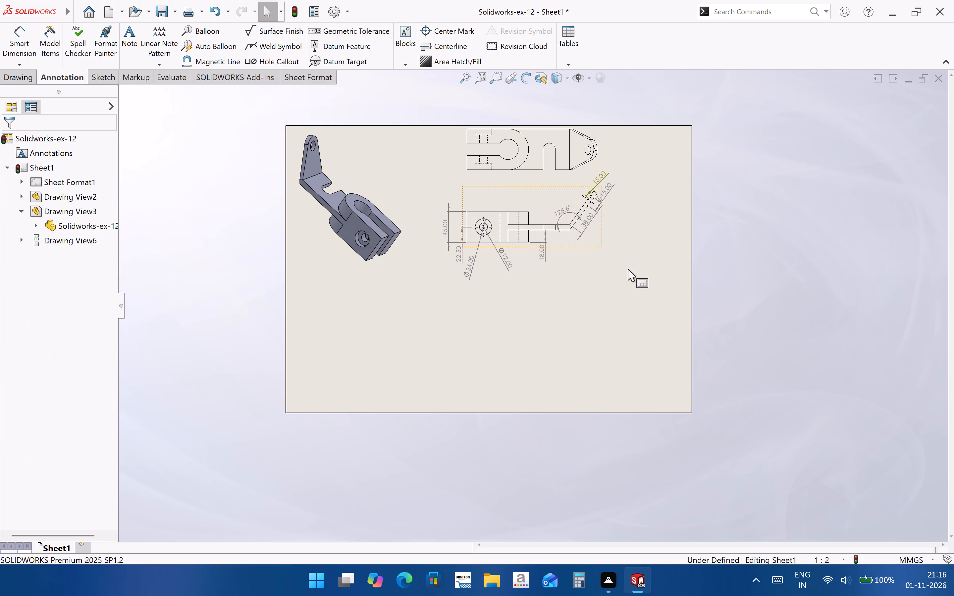
Move the newly projected top view from above the front view to the free space below it.
{"action": "left_click", "coordinate": [569, 169]}
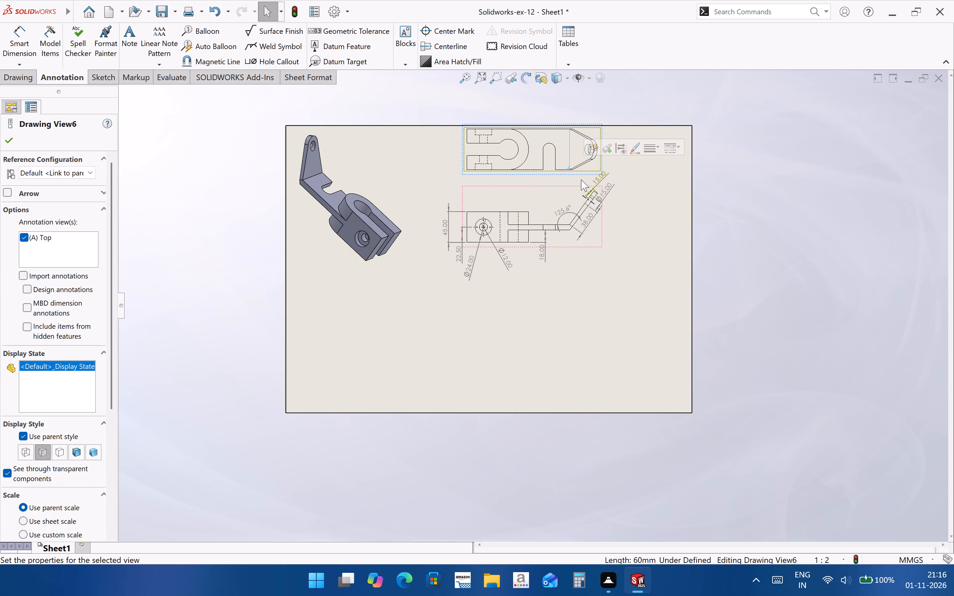
{"action": "left_click_drag", "start_coordinate": [580, 174], "coordinate": [574, 354]}
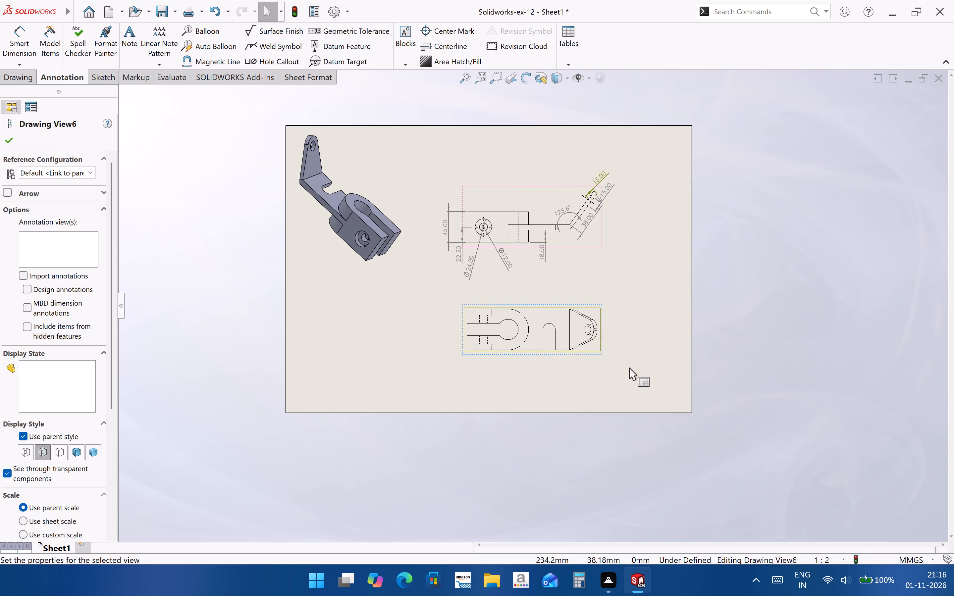
{"action": "left_click", "coordinate": [629, 368]}
Delete the dangling 15.00 dimension at the end of the inclined arm in the front view.
{"action": "scroll", "coordinate": [580, 236], "scroll_direction": "down", "scroll_amount": 3}
{"action": "scroll", "coordinate": [593, 156], "scroll_direction": "down", "scroll_amount": 4}
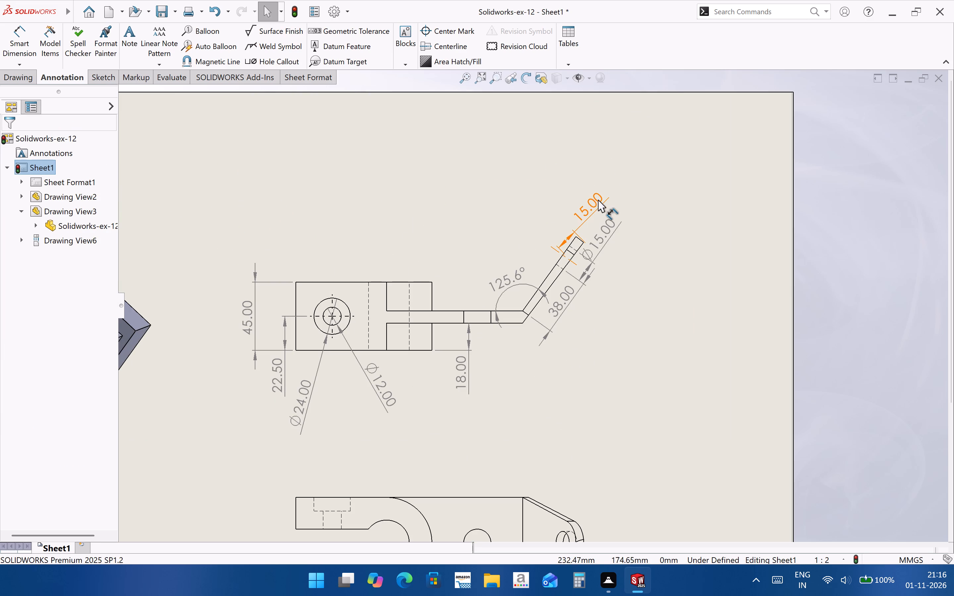
{"action": "left_click", "coordinate": [598, 200]}
{"action": "key", "text": "Delete"}
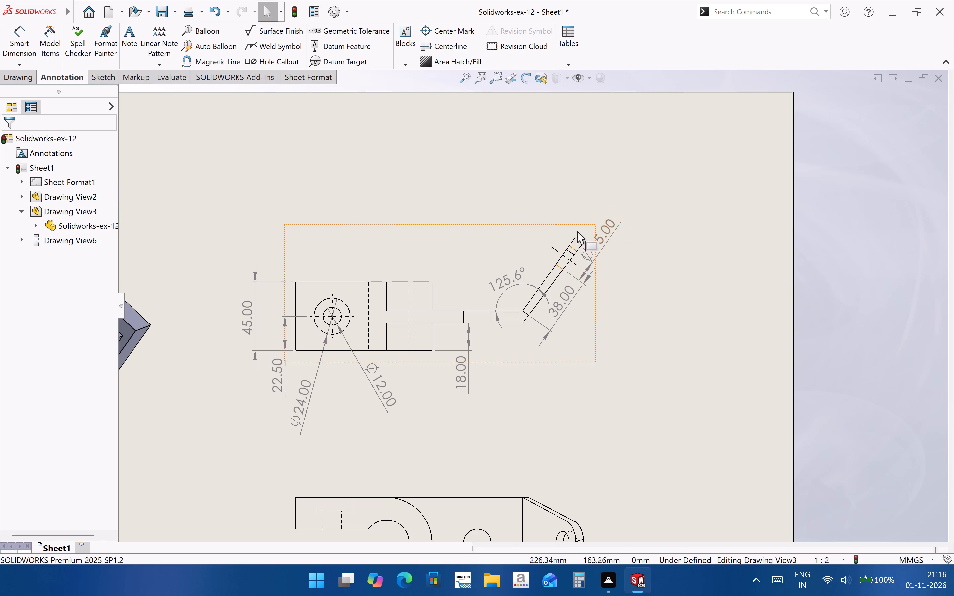
Move the inclined arm's Ø15.00 hole dimension farther out from the arm, clear of the 38.00 dimension.
{"action": "scroll", "coordinate": [577, 231], "scroll_direction": "down", "scroll_amount": 3}
{"action": "left_click_drag", "start_coordinate": [605, 247], "coordinate": [637, 267]}
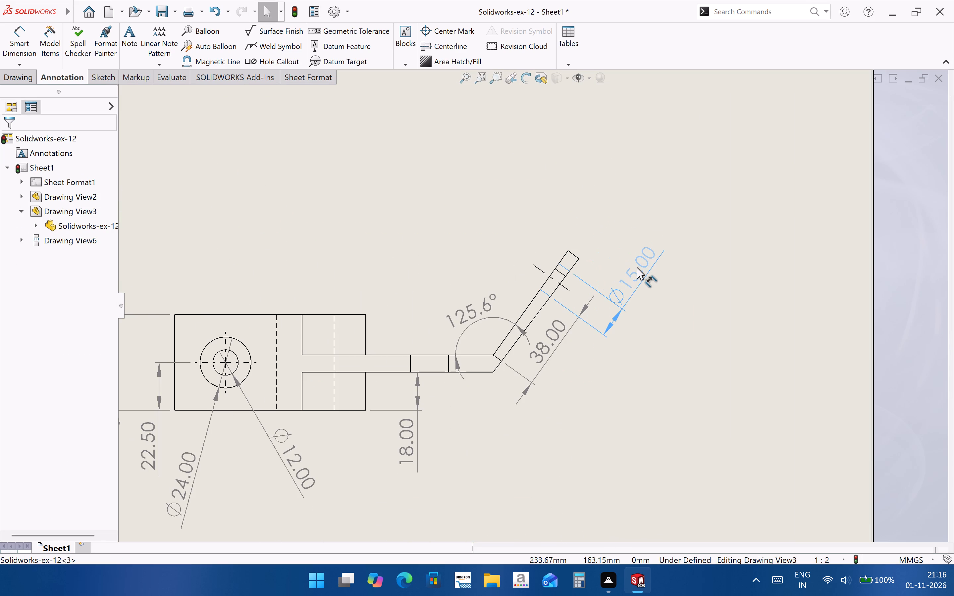
{"action": "left_click_drag", "start_coordinate": [637, 267], "coordinate": [636, 263]}
{"action": "left_click", "coordinate": [681, 305]}
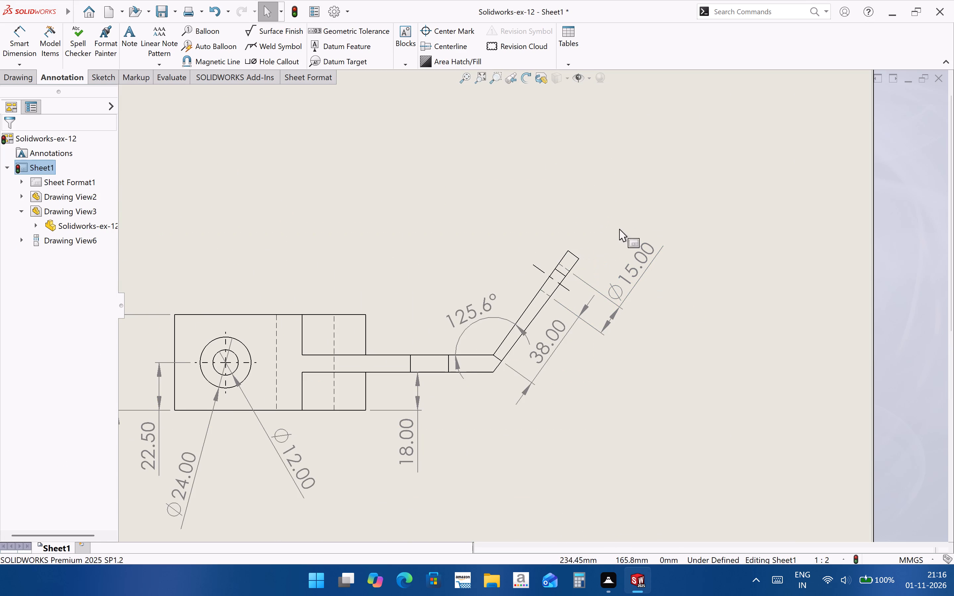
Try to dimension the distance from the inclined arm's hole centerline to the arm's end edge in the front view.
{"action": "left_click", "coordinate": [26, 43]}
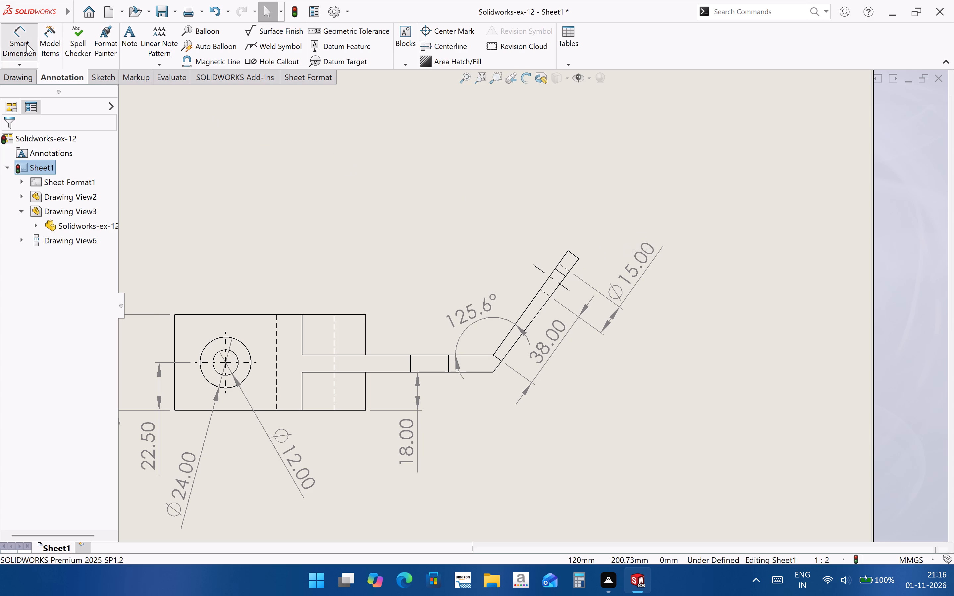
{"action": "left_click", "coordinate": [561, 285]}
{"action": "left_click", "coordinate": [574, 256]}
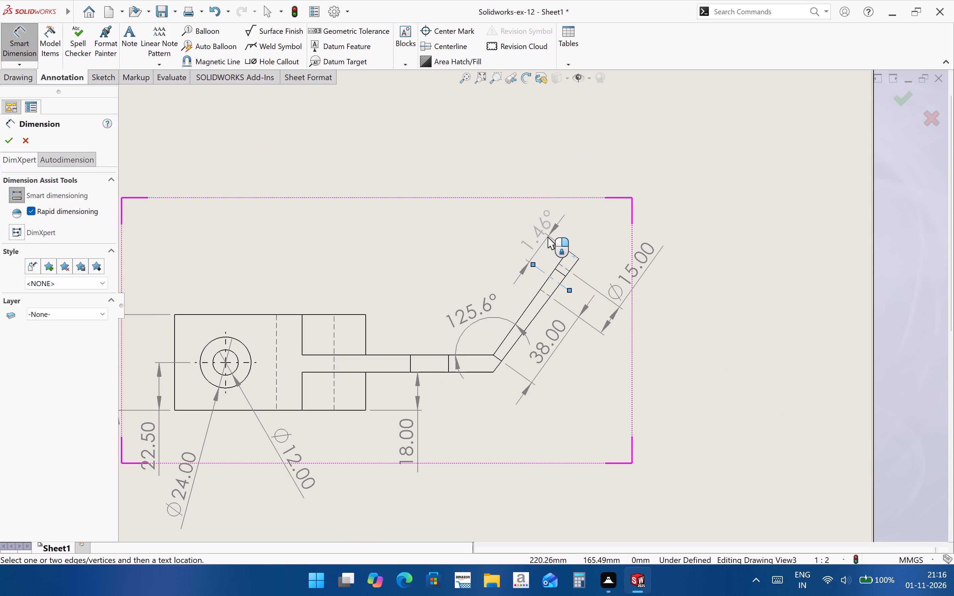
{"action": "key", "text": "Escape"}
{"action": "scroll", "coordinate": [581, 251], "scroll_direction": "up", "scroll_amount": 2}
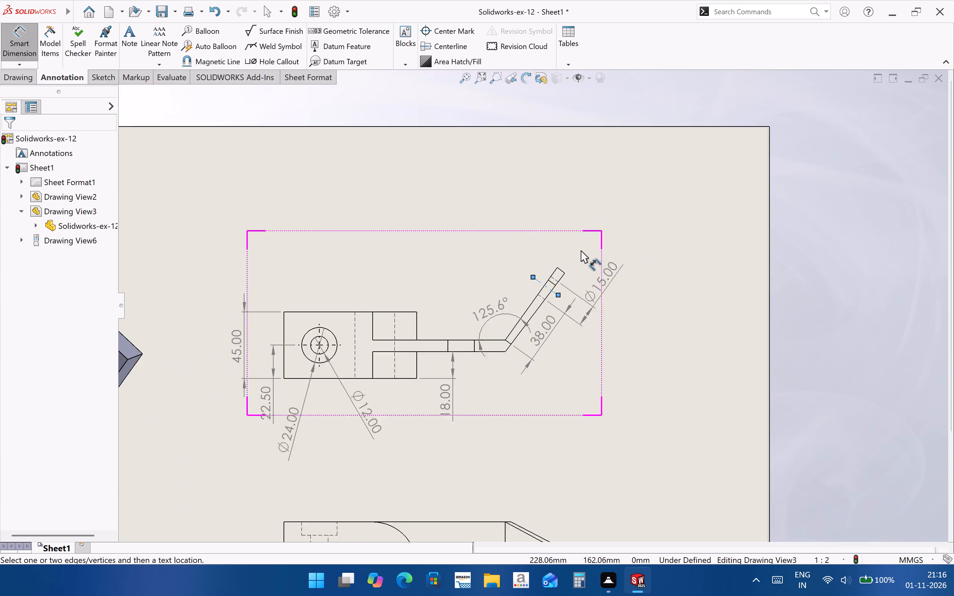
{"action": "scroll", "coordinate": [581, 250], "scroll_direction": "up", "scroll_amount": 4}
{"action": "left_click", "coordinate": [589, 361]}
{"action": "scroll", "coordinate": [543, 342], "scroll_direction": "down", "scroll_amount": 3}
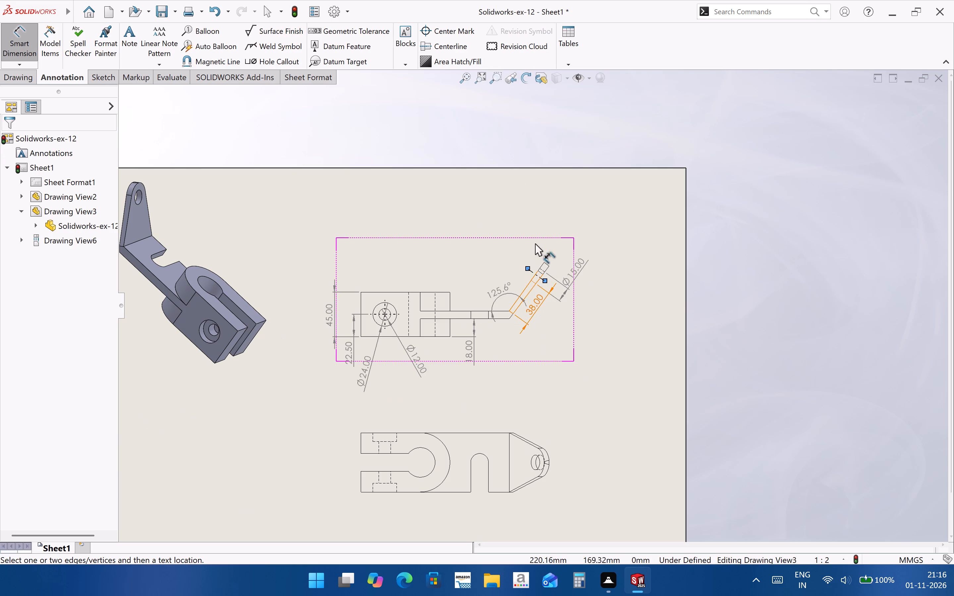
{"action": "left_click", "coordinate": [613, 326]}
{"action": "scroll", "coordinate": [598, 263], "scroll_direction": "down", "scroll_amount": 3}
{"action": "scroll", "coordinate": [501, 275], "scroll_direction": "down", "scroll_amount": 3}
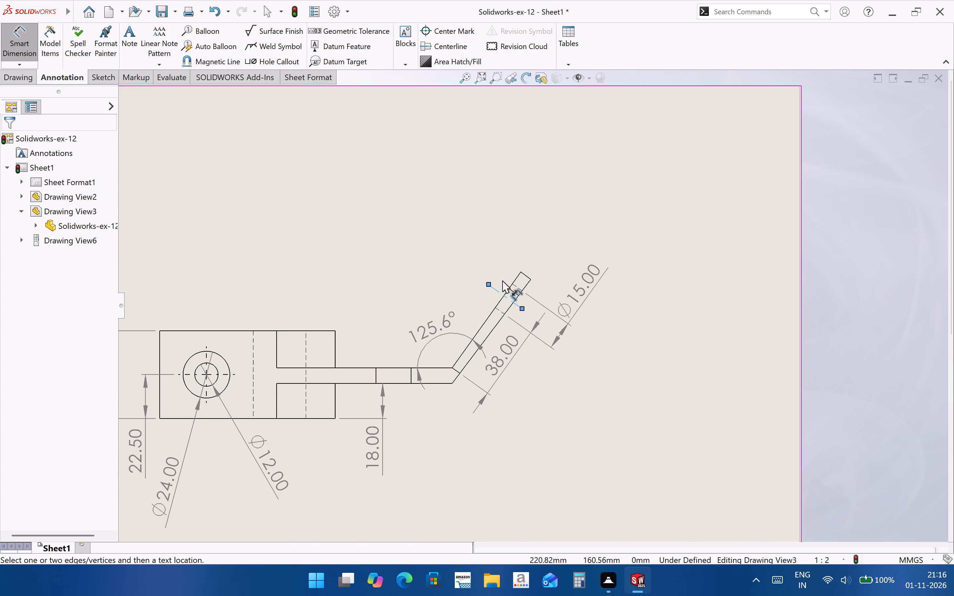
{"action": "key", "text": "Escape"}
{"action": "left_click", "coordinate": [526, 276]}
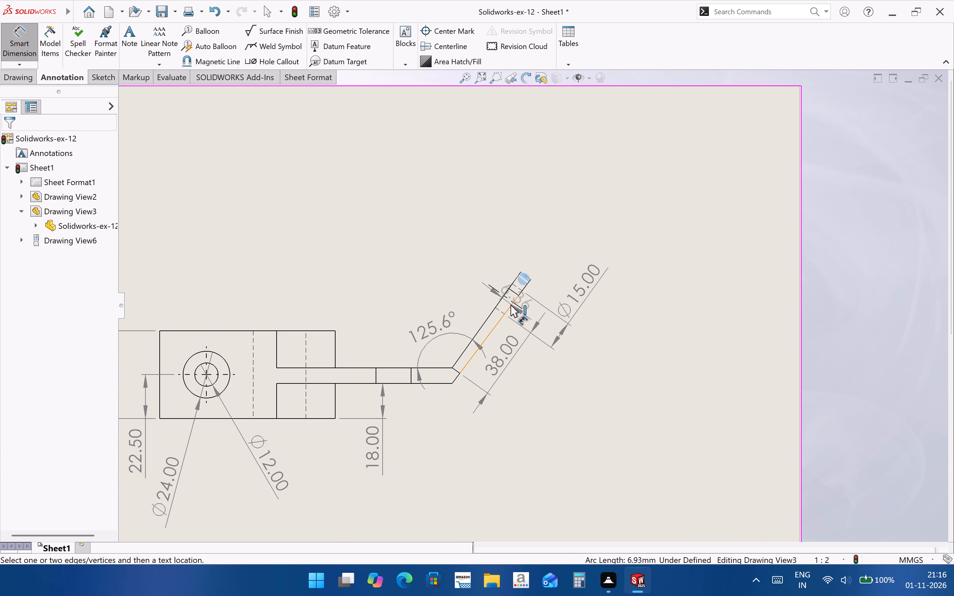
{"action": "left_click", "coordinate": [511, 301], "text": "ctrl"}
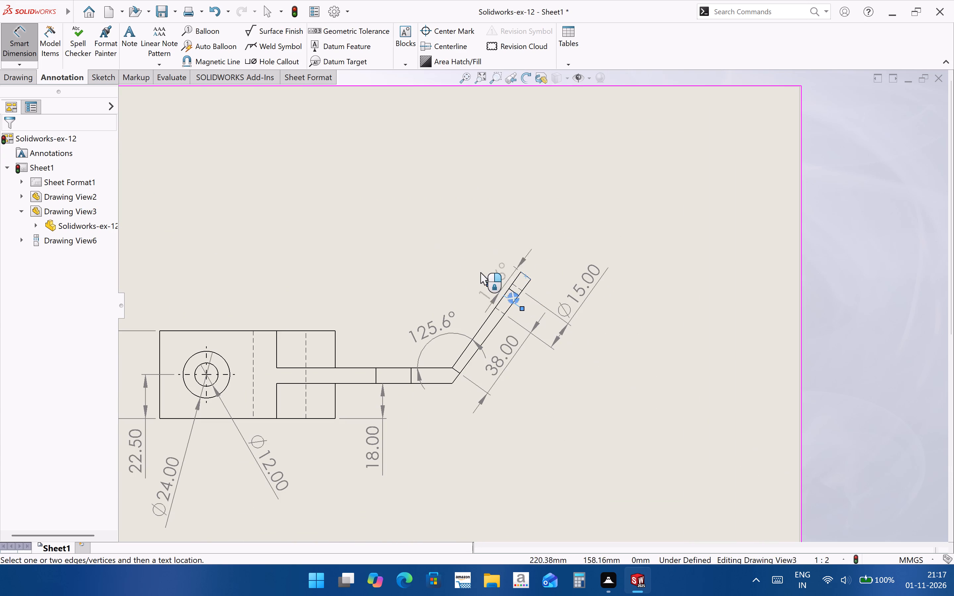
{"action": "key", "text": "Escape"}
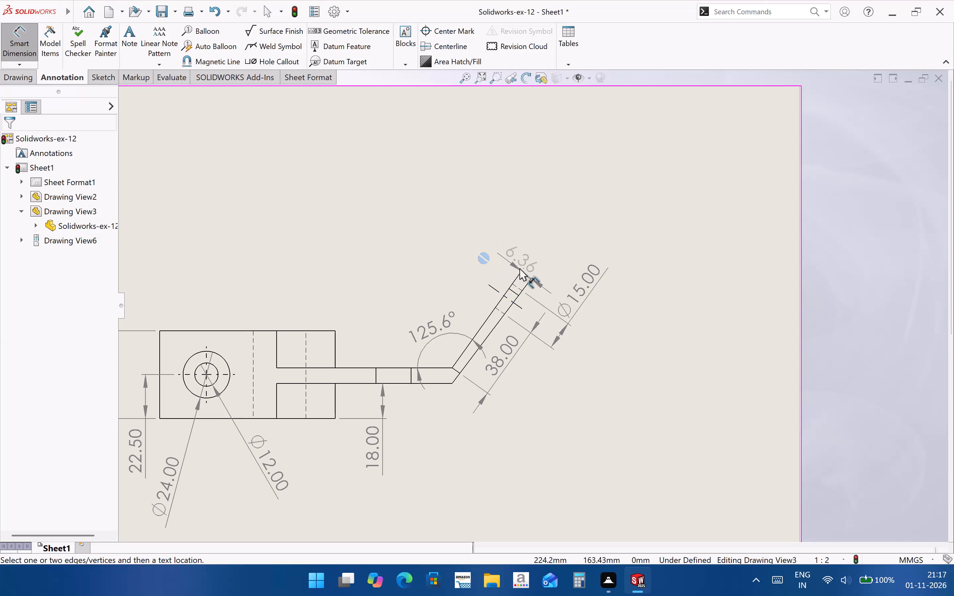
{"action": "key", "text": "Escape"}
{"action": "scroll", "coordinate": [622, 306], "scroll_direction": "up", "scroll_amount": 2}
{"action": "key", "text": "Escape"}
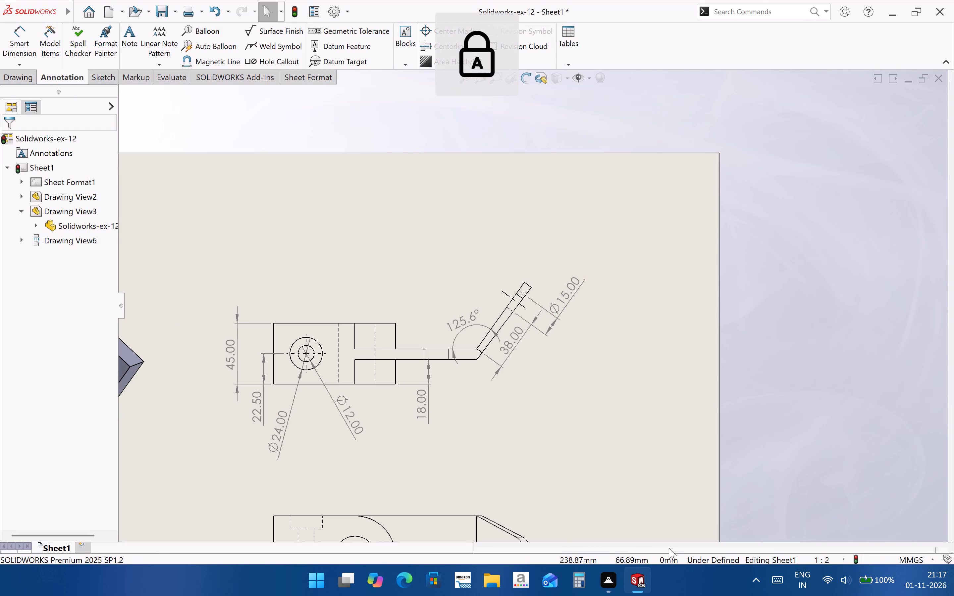
Switch to the Solidworks-ex-12 part and examine the small flat facet on the rounded end of the inclined arm.
{"action": "key", "text": "ctrl+Tab"}
{"action": "key", "text": "ctrl+Tab"}
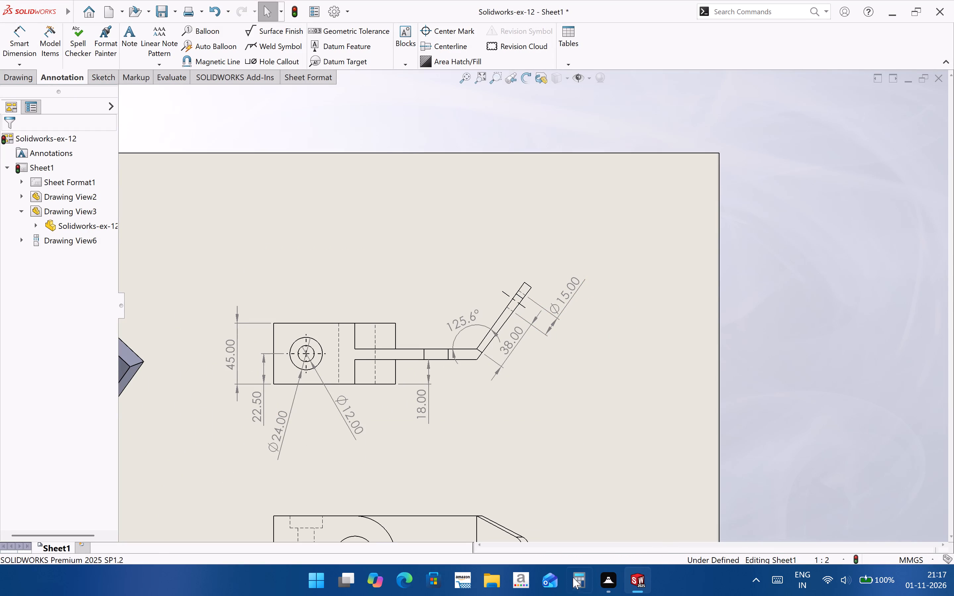
{"action": "scroll", "coordinate": [519, 311], "scroll_direction": "up", "scroll_amount": 3}
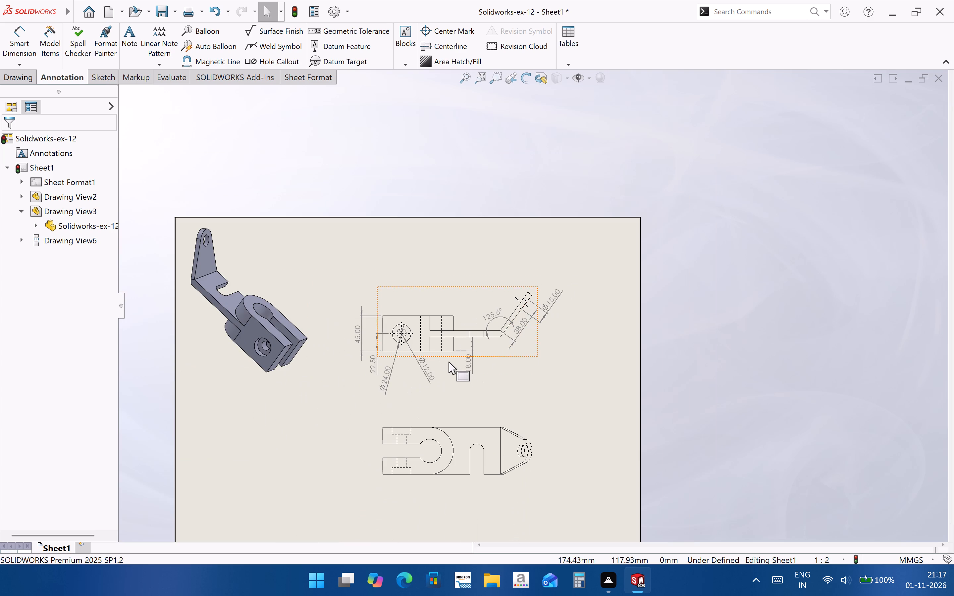
{"action": "key", "text": "ctrl+Tab"}
{"action": "scroll", "coordinate": [683, 301], "scroll_direction": "down", "scroll_amount": 2}
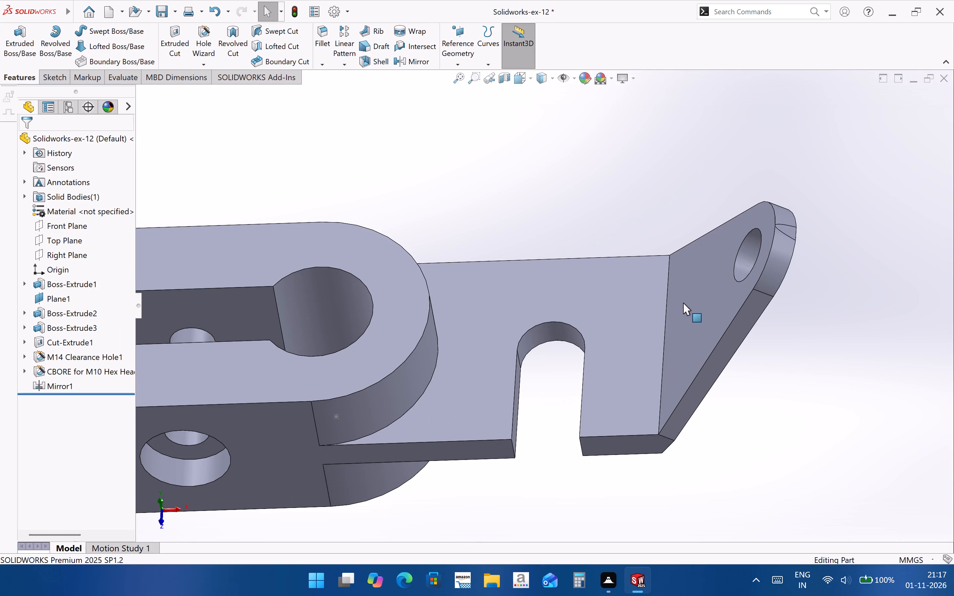
{"action": "middle_click_drag", "start_coordinate": [761, 255], "coordinate": [698, 267]}
{"action": "scroll", "coordinate": [523, 245], "scroll_direction": "down", "scroll_amount": 5}
{"action": "middle_click_drag", "start_coordinate": [580, 298], "coordinate": [679, 294]}
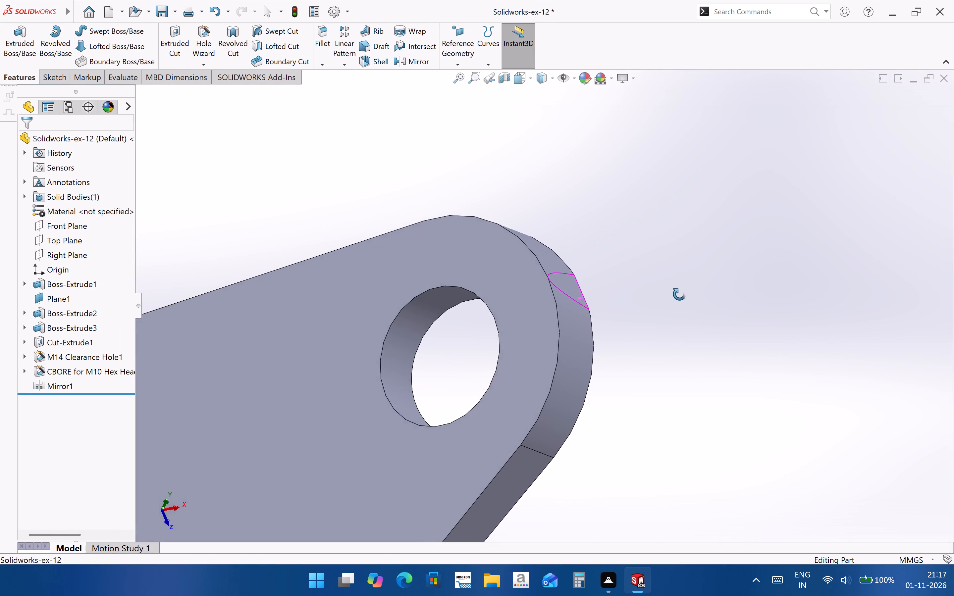
{"action": "middle_click_drag", "start_coordinate": [679, 294], "coordinate": [555, 256]}
{"action": "left_click", "coordinate": [572, 289]}
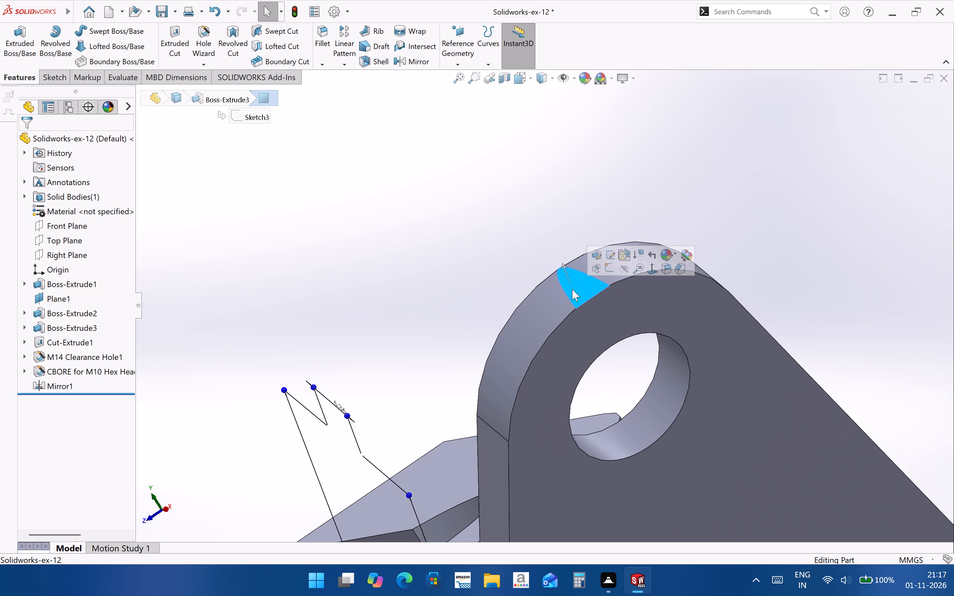
Open Sketch3 of Boss-Extrude3 to review the inclined arm's profile, and close it.
{"action": "left_click", "coordinate": [24, 324]}
{"action": "left_click", "coordinate": [85, 343]}
{"action": "left_click", "coordinate": [98, 323]}
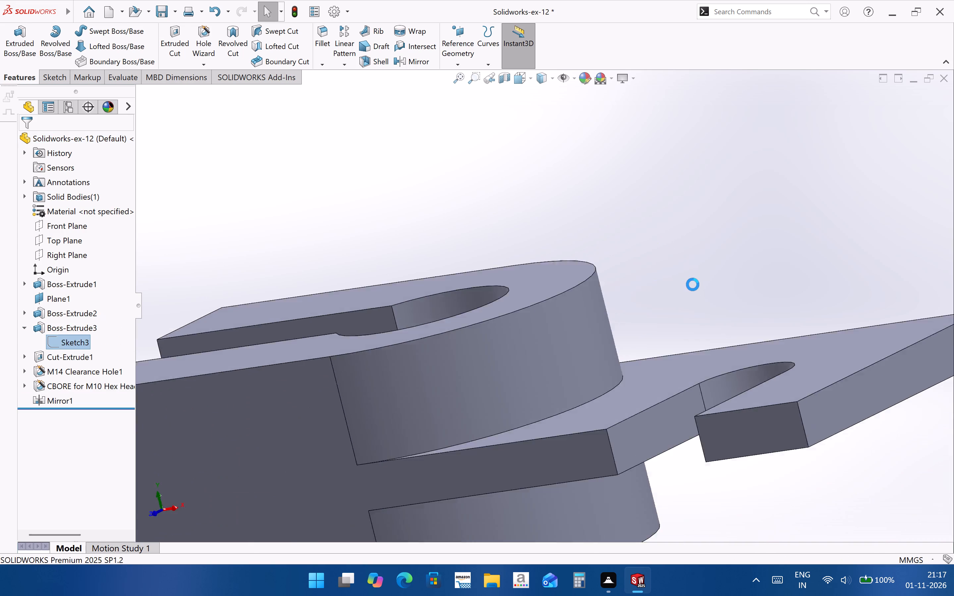
{"action": "middle_click_drag", "start_coordinate": [689, 291], "coordinate": [769, 347]}
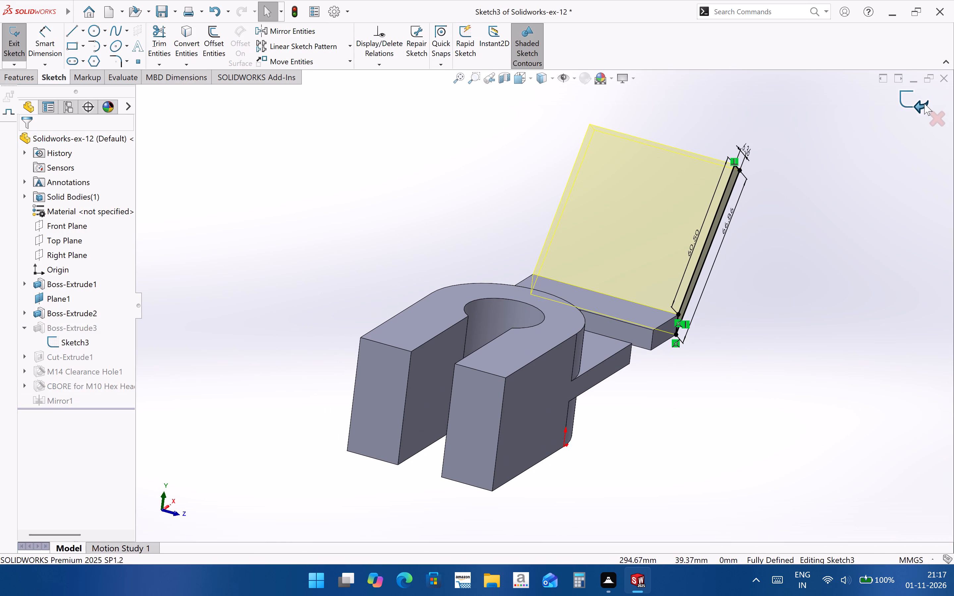
{"action": "left_click", "coordinate": [921, 104]}
{"action": "left_click", "coordinate": [788, 302]}
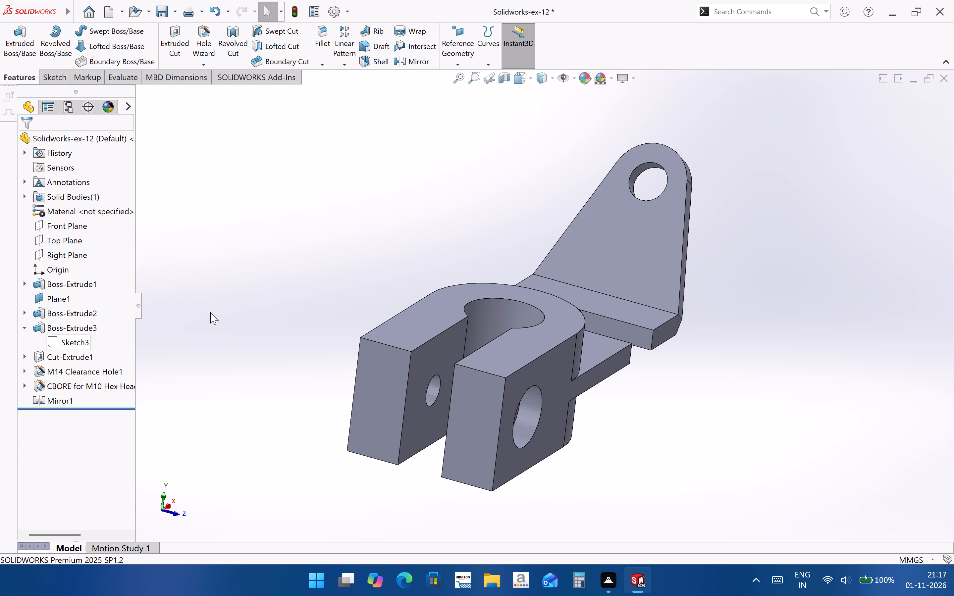
Open Sketch5 of Cut-Extrude1, examine how its rounded-end arc meets the arm's end edge, and rebuild the part.
{"action": "left_click", "coordinate": [30, 330]}
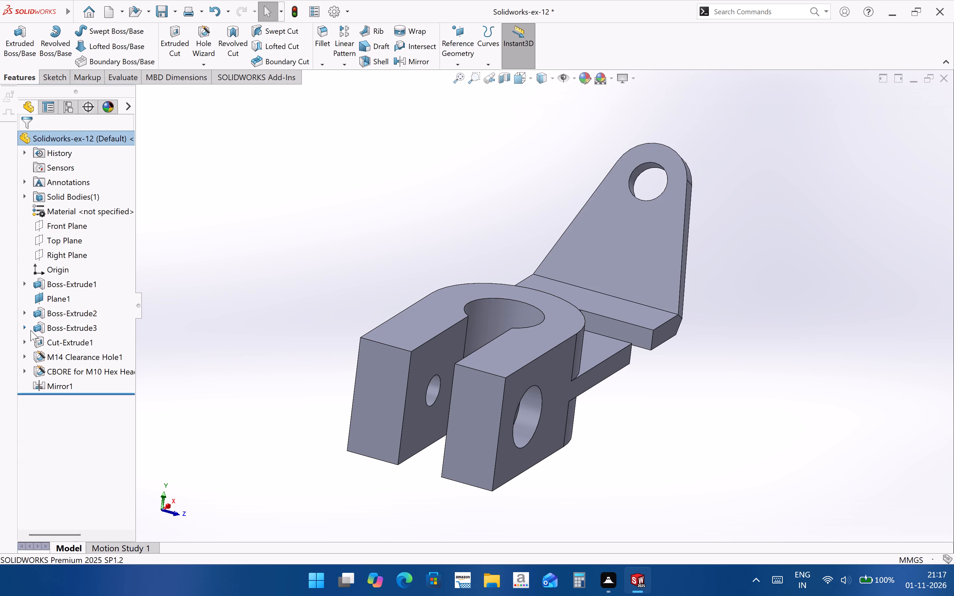
{"action": "left_click", "coordinate": [29, 343]}
{"action": "left_click", "coordinate": [51, 351]}
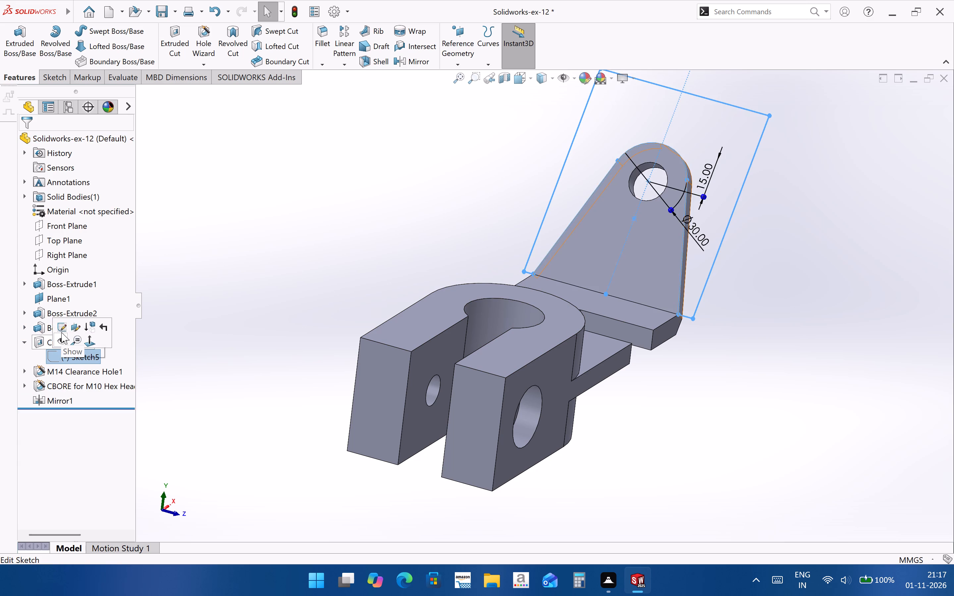
{"action": "left_click", "coordinate": [61, 332]}
{"action": "scroll", "coordinate": [554, 195], "scroll_direction": "down", "scroll_amount": 2}
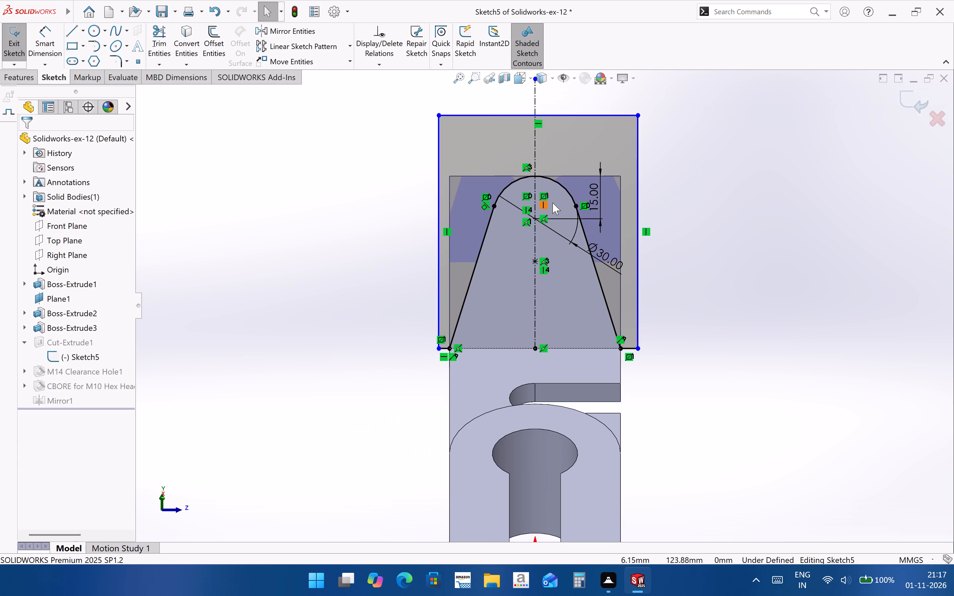
{"action": "scroll", "coordinate": [553, 201], "scroll_direction": "down", "scroll_amount": 3}
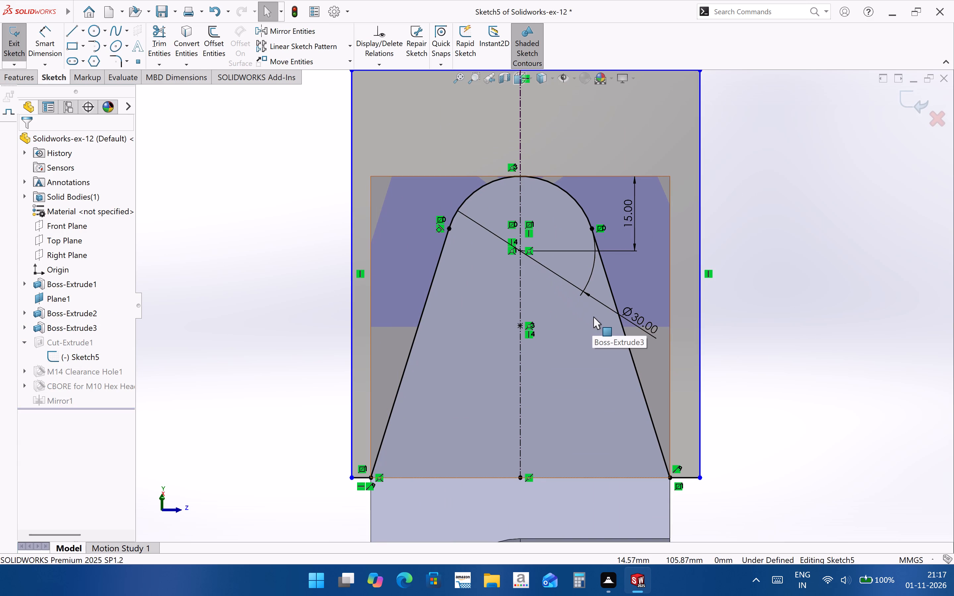
{"action": "scroll", "coordinate": [607, 158], "scroll_direction": "down", "scroll_amount": 3}
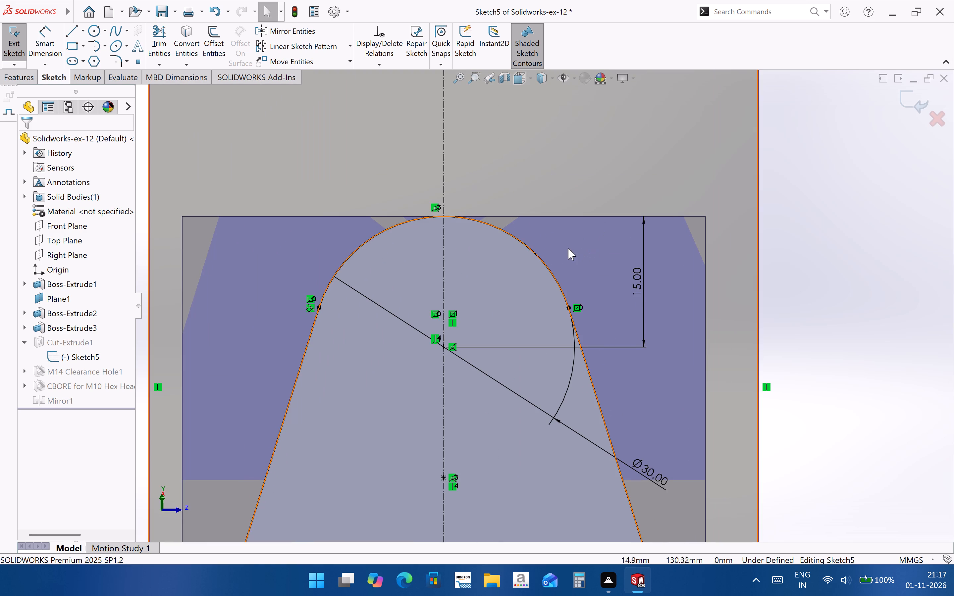
{"action": "middle_click_drag", "start_coordinate": [510, 246], "coordinate": [519, 245]}
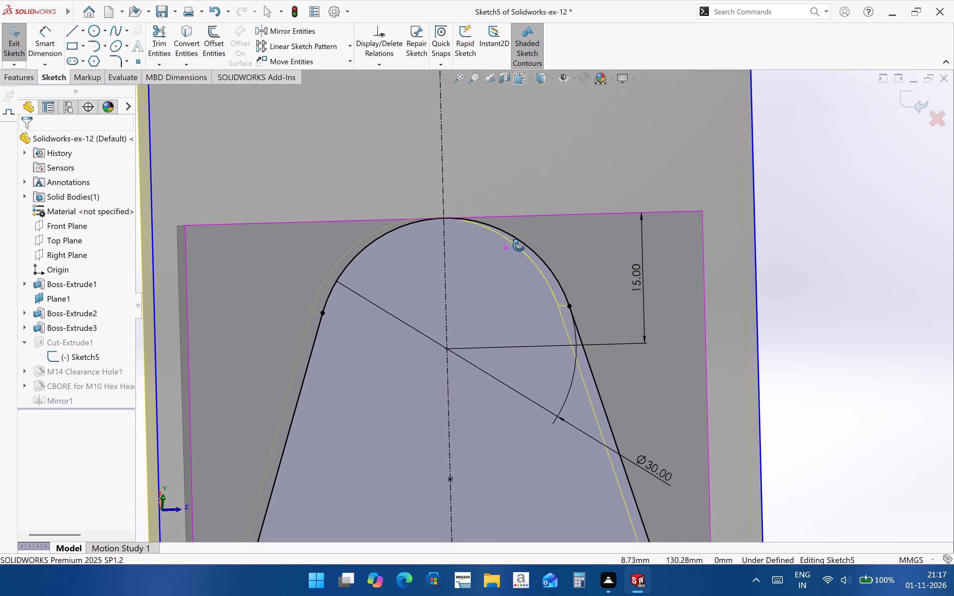
{"action": "middle_click_drag", "start_coordinate": [519, 245], "coordinate": [519, 243]}
{"action": "left_click", "coordinate": [474, 221]}
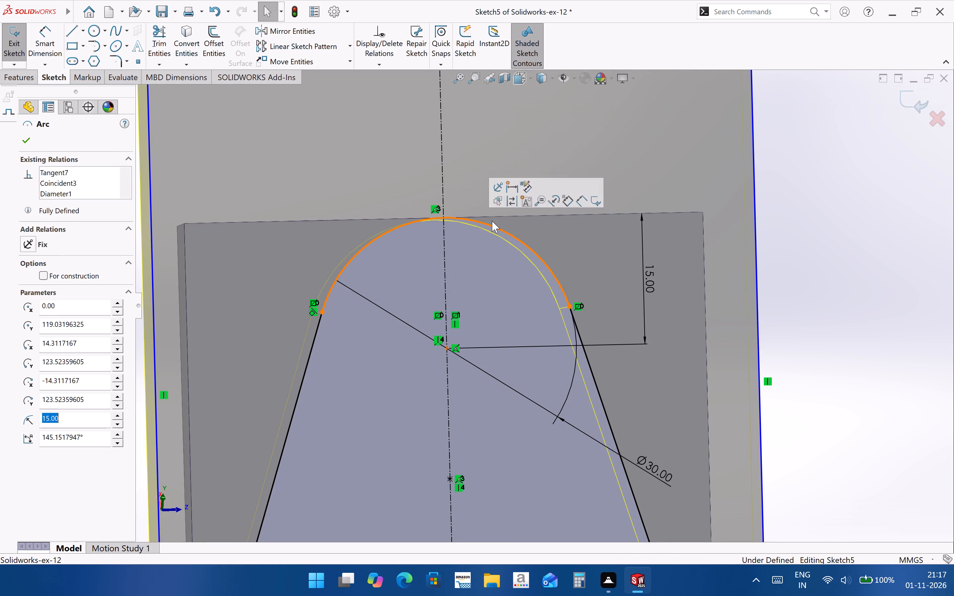
{"action": "left_click", "coordinate": [505, 218], "text": "ctrl"}
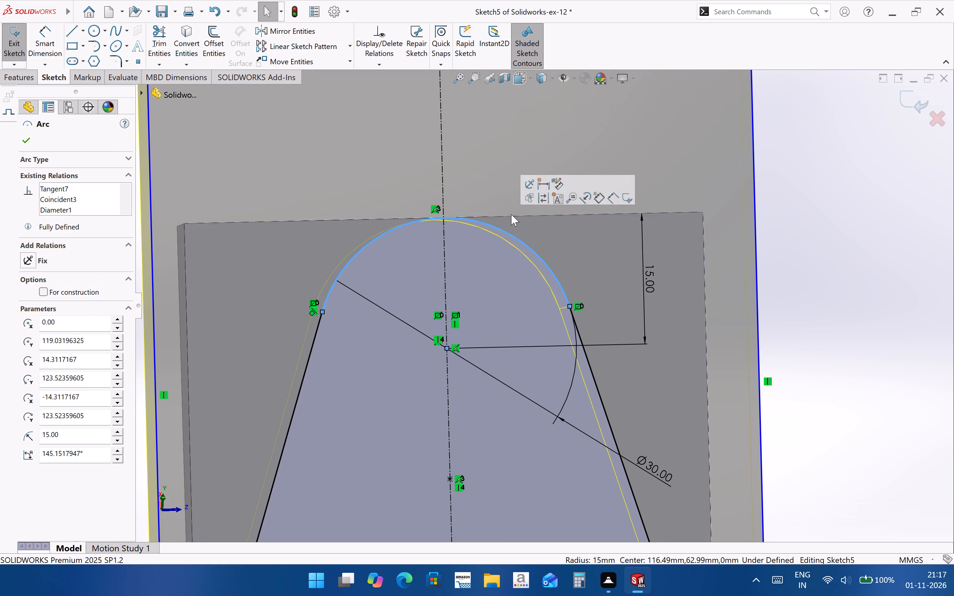
{"action": "middle_click_drag", "start_coordinate": [476, 252], "coordinate": [448, 345]}
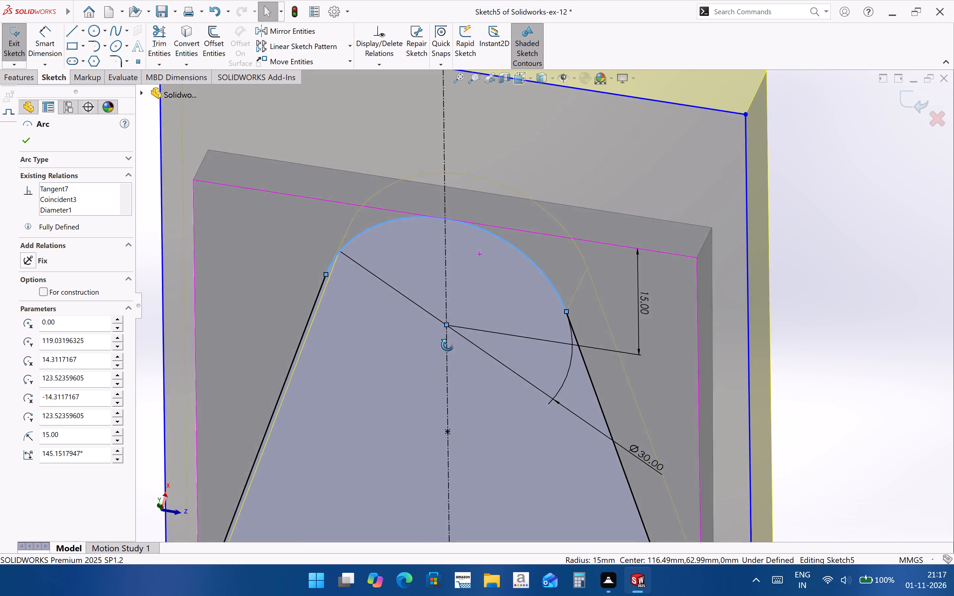
{"action": "middle_click_drag", "start_coordinate": [448, 345], "coordinate": [458, 308]}
{"action": "left_click", "coordinate": [296, 11]}
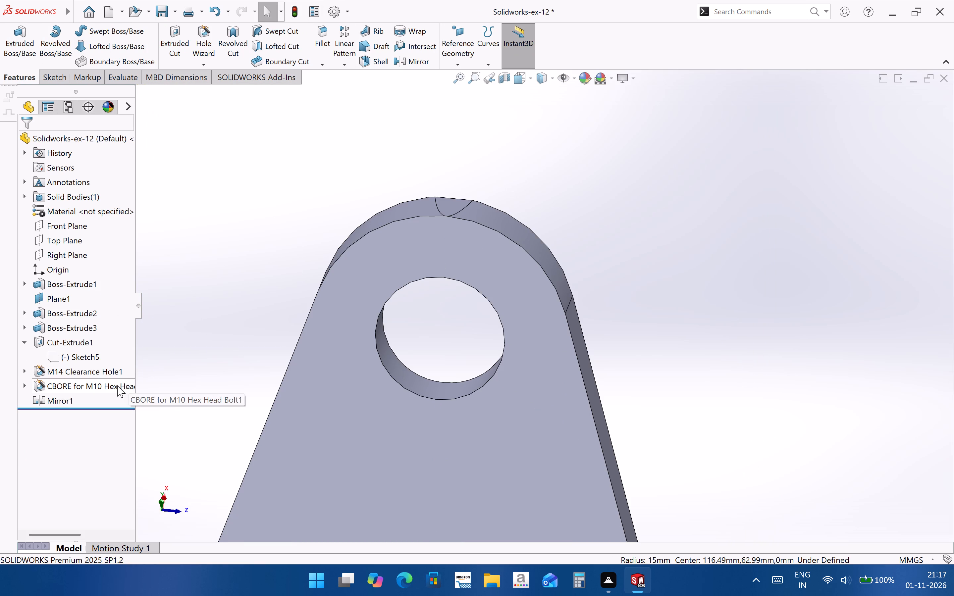
Reopen Sketch5 of Cut-Extrude1 and delete the 15 mm dimension between the arc's center and the arm's end edge.
{"action": "left_click", "coordinate": [112, 374]}
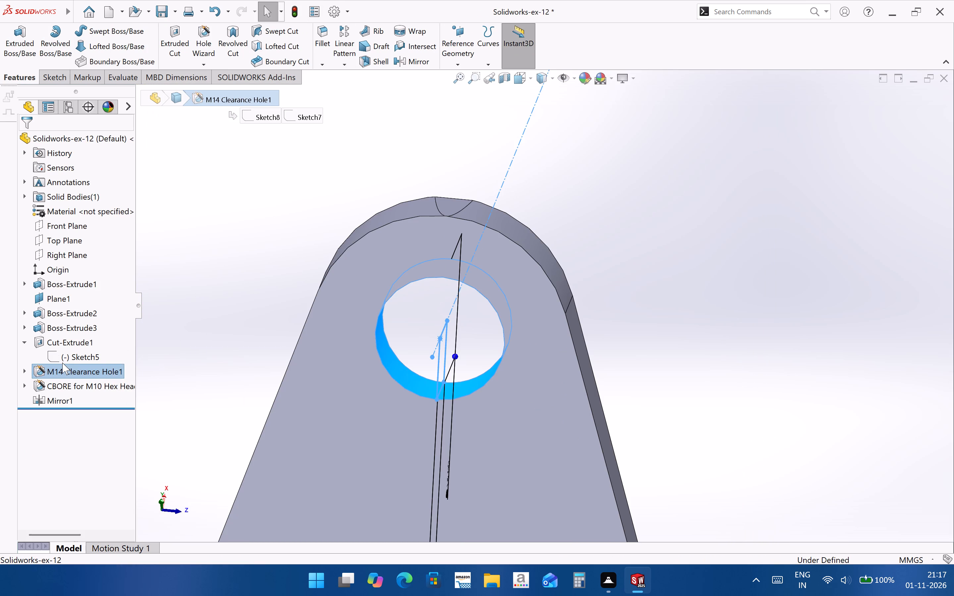
{"action": "left_click", "coordinate": [56, 361]}
{"action": "left_click", "coordinate": [63, 340]}
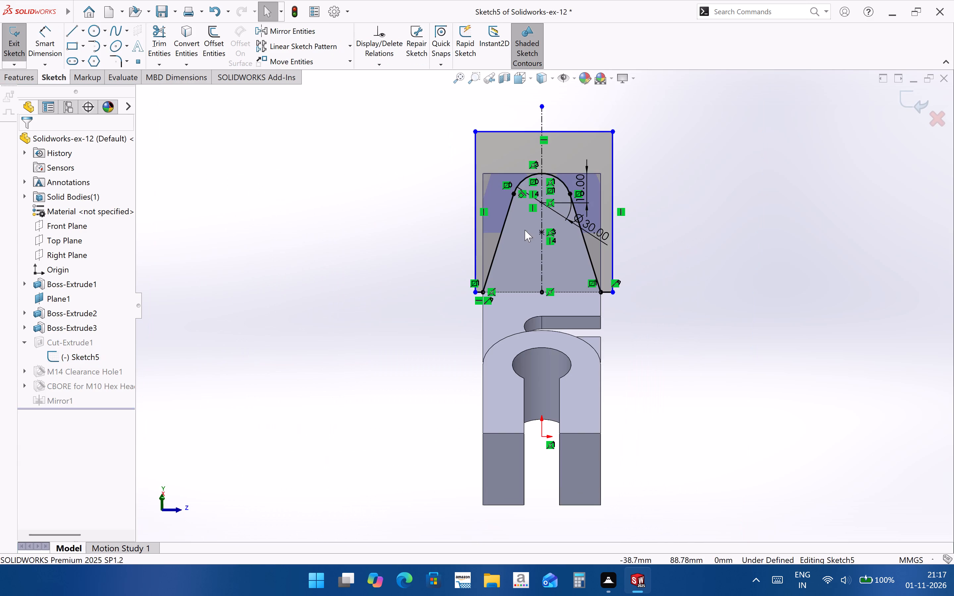
{"action": "scroll", "coordinate": [558, 182], "scroll_direction": "down", "scroll_amount": 5}
{"action": "middle_click_drag", "start_coordinate": [527, 286], "coordinate": [525, 278]}
{"action": "left_click", "coordinate": [624, 242]}
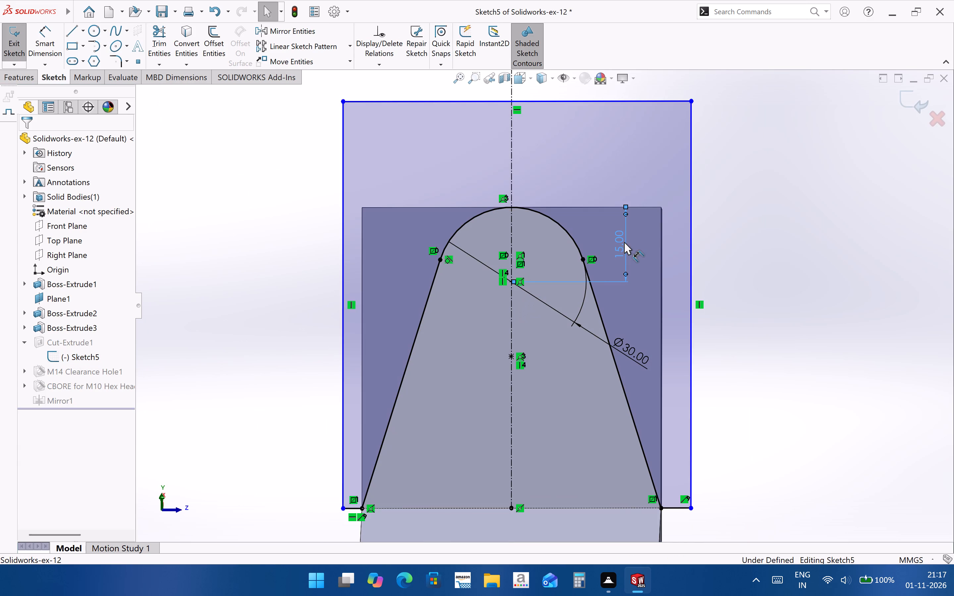
{"action": "key", "text": "BackSpace"}
{"action": "key", "text": "Delete"}
Dimension the arc's center 15 mm from the arm's straight end edge and exit the sketch.
{"action": "left_click", "coordinate": [50, 39]}
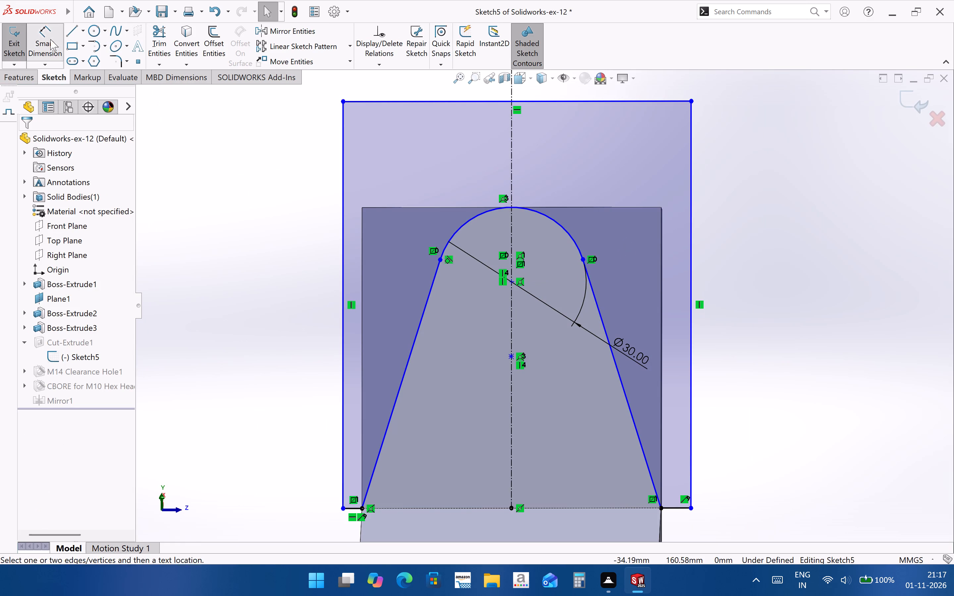
{"action": "left_click", "coordinate": [511, 283]}
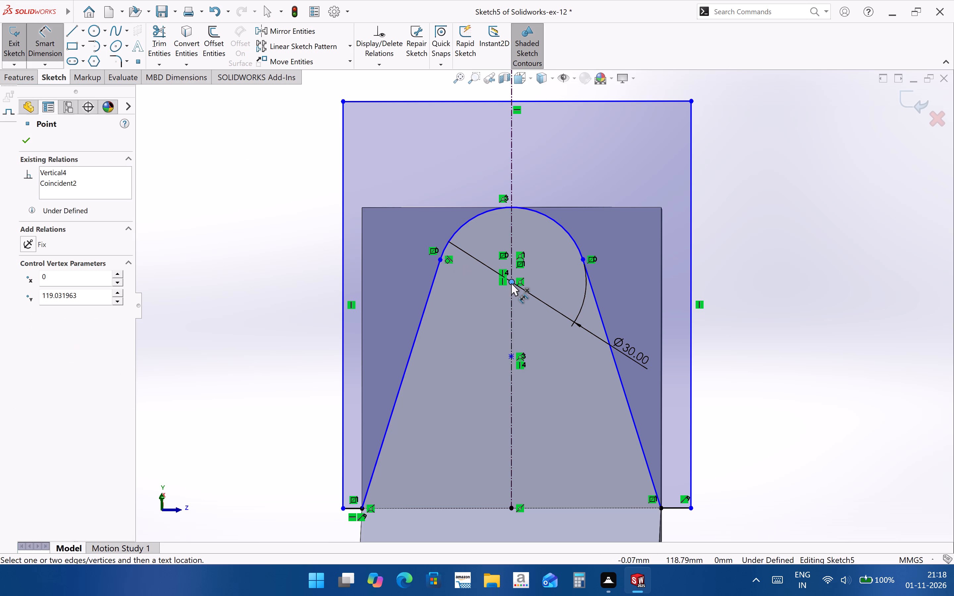
{"action": "left_click", "coordinate": [586, 208], "text": "ctrl"}
{"action": "left_click", "coordinate": [619, 246]}
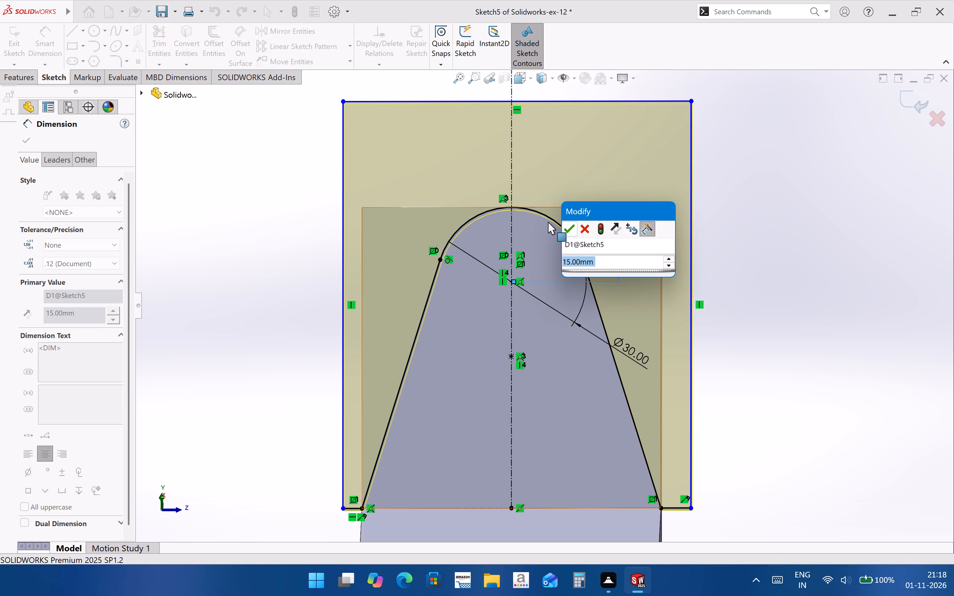
{"action": "left_click", "coordinate": [567, 231]}
{"action": "left_click", "coordinate": [759, 295]}
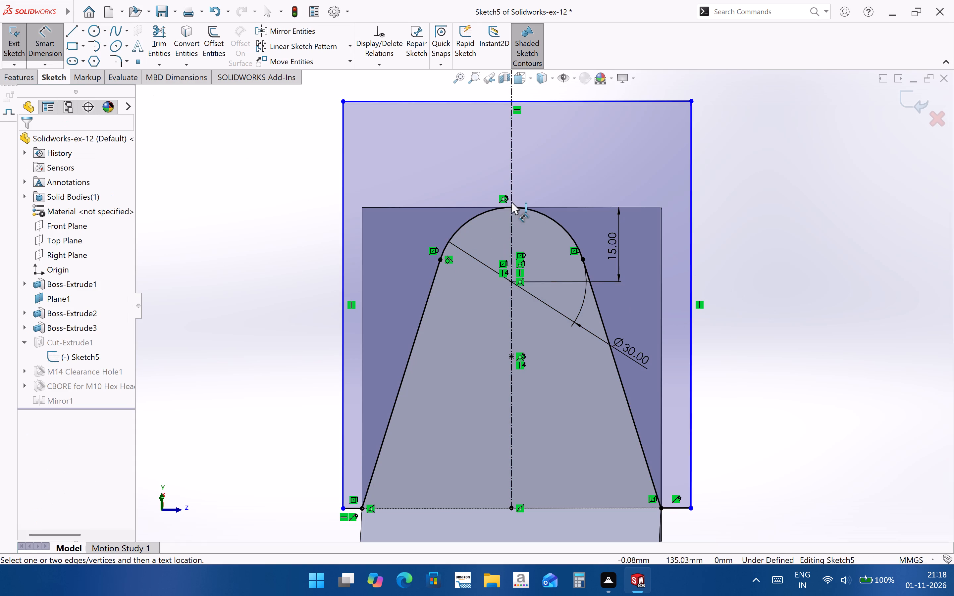
{"action": "scroll", "coordinate": [511, 202], "scroll_direction": "down", "scroll_amount": 3}
{"action": "middle_click_drag", "start_coordinate": [523, 237], "coordinate": [567, 325]}
{"action": "left_click", "coordinate": [908, 97]}
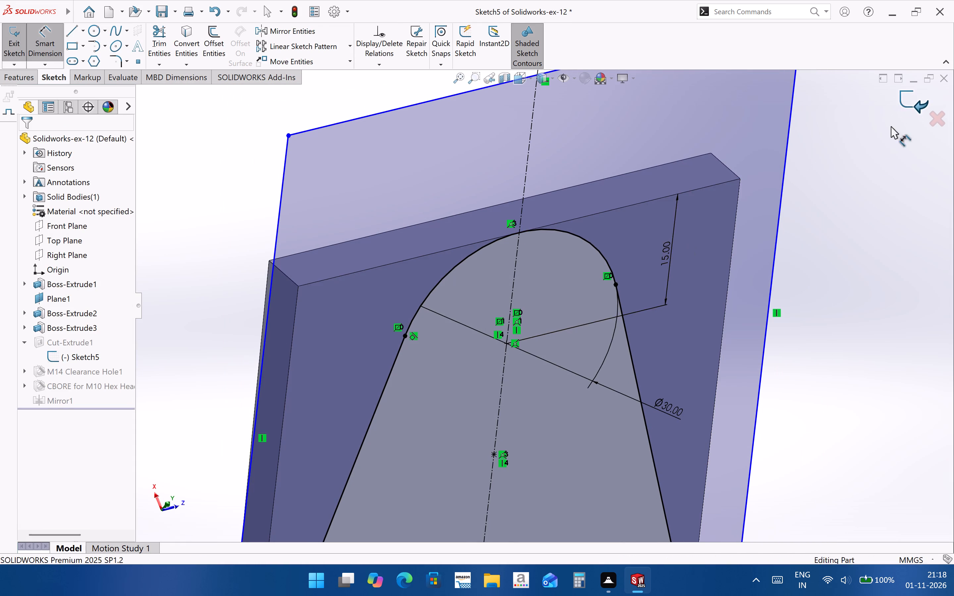
{"action": "left_click", "coordinate": [853, 244]}
Recheck the flat facet at the arm's tip and review the dimensions in Boss-Extrude3's profile sketch.
{"action": "middle_click_drag", "start_coordinate": [536, 254], "coordinate": [688, 405]}
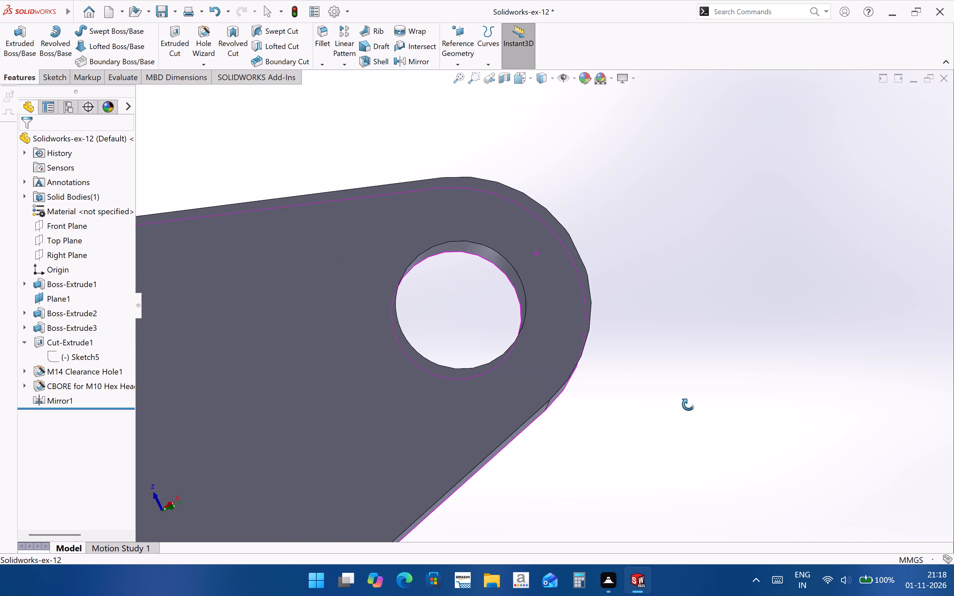
{"action": "middle_click_drag", "start_coordinate": [688, 405], "coordinate": [591, 381]}
{"action": "left_click", "coordinate": [525, 252]}
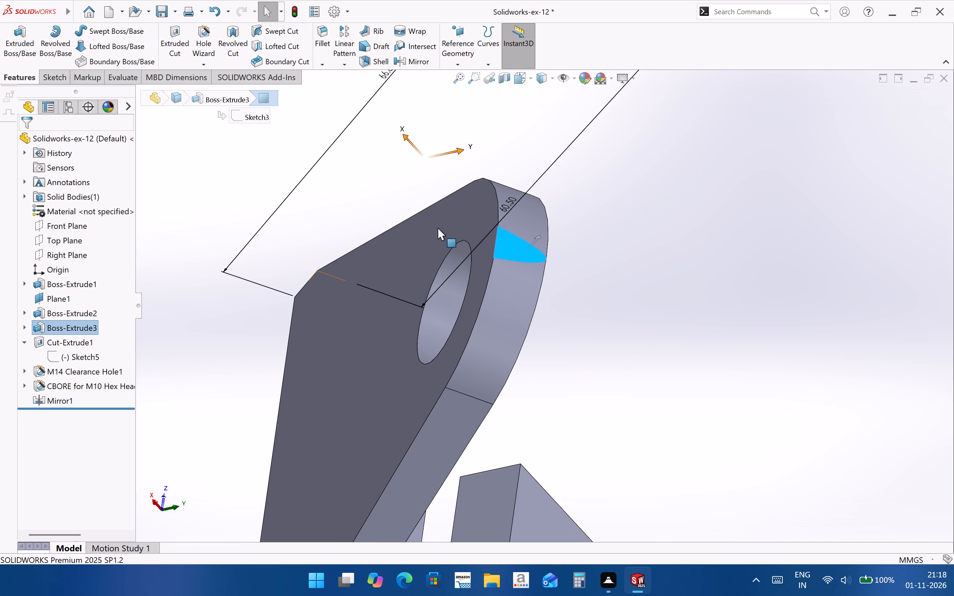
{"action": "left_click", "coordinate": [507, 245]}
{"action": "left_click", "coordinate": [544, 207]}
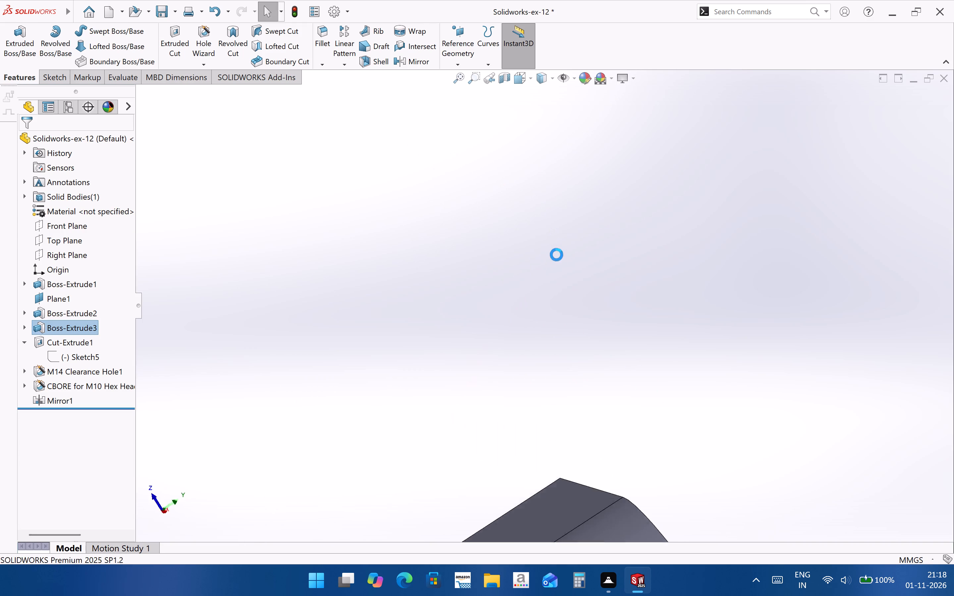
{"action": "middle_click_drag", "start_coordinate": [594, 337], "coordinate": [601, 355]}
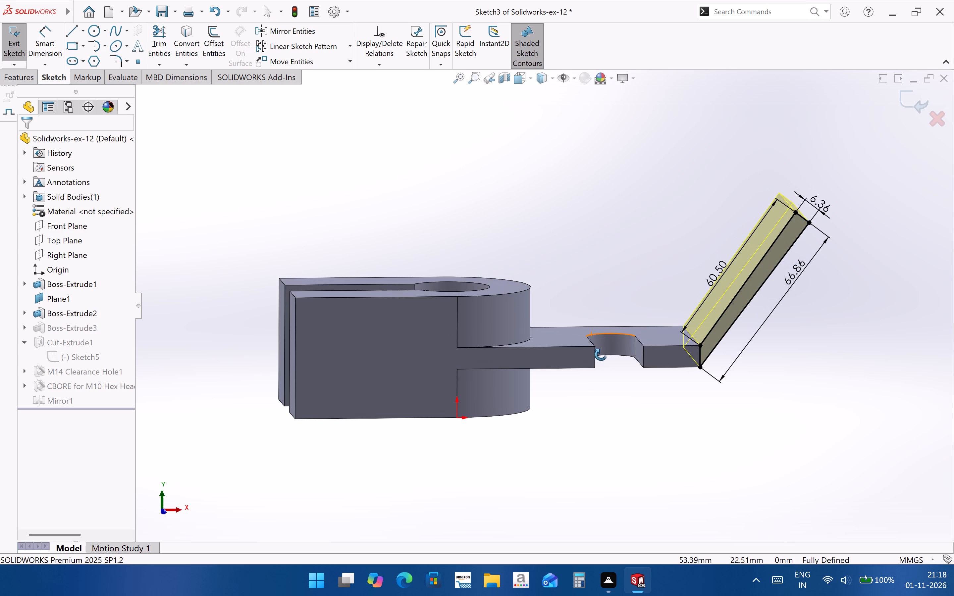
{"action": "middle_click_drag", "start_coordinate": [601, 355], "coordinate": [598, 345]}
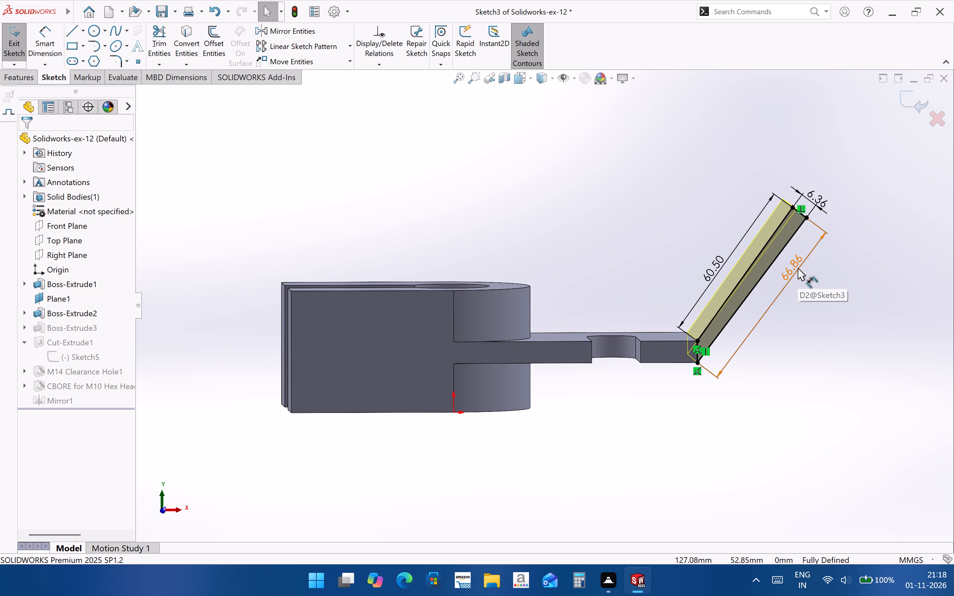
{"action": "left_click", "coordinate": [907, 106]}
{"action": "left_click", "coordinate": [814, 307]}
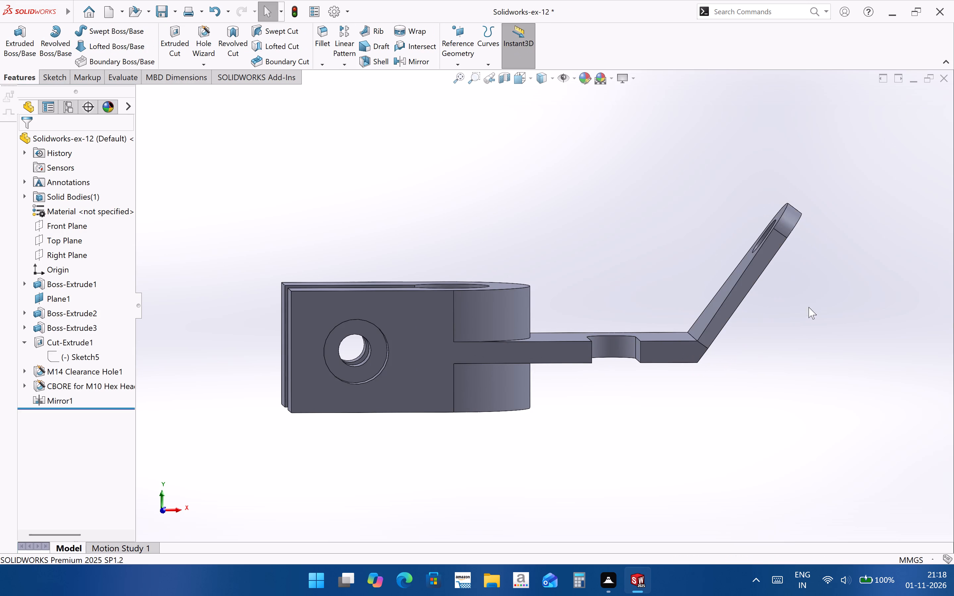
Examine the whole inclined arm and the end face around its hole for the leftover flat facet.
{"action": "middle_click_drag", "start_coordinate": [713, 271], "coordinate": [799, 391]}
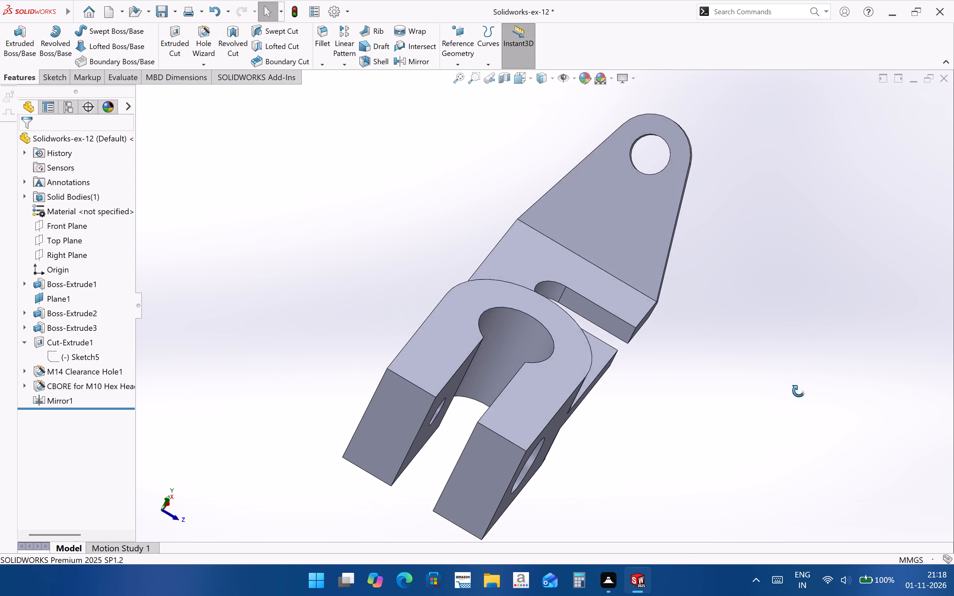
{"action": "middle_click_drag", "start_coordinate": [799, 391], "coordinate": [786, 414]}
{"action": "scroll", "coordinate": [719, 131], "scroll_direction": "up", "scroll_amount": 2}
{"action": "scroll", "coordinate": [691, 100], "scroll_direction": "down", "scroll_amount": 3}
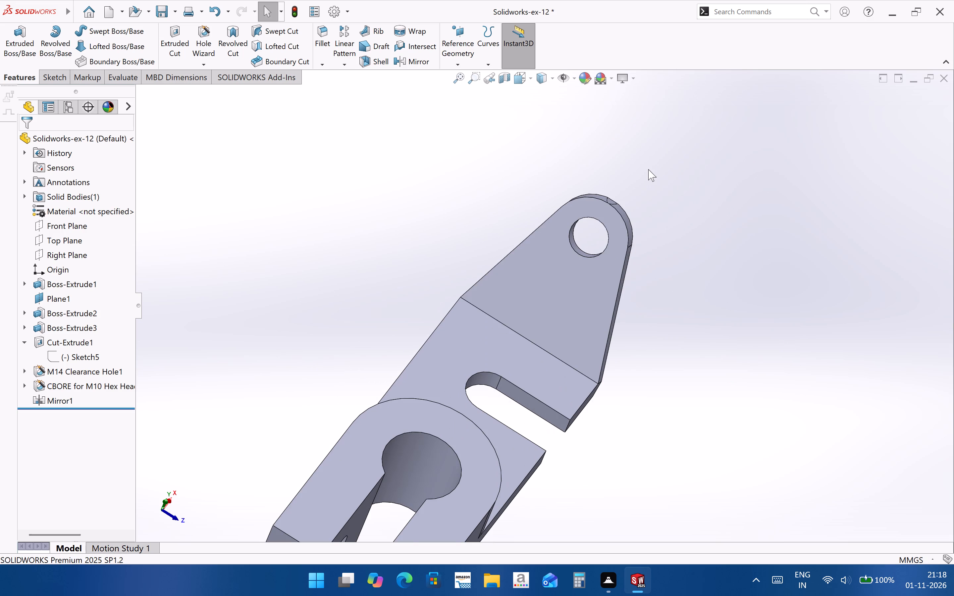
{"action": "middle_click_drag", "start_coordinate": [586, 258], "coordinate": [539, 278]}
{"action": "left_click", "coordinate": [603, 232]}
{"action": "left_click", "coordinate": [779, 275]}
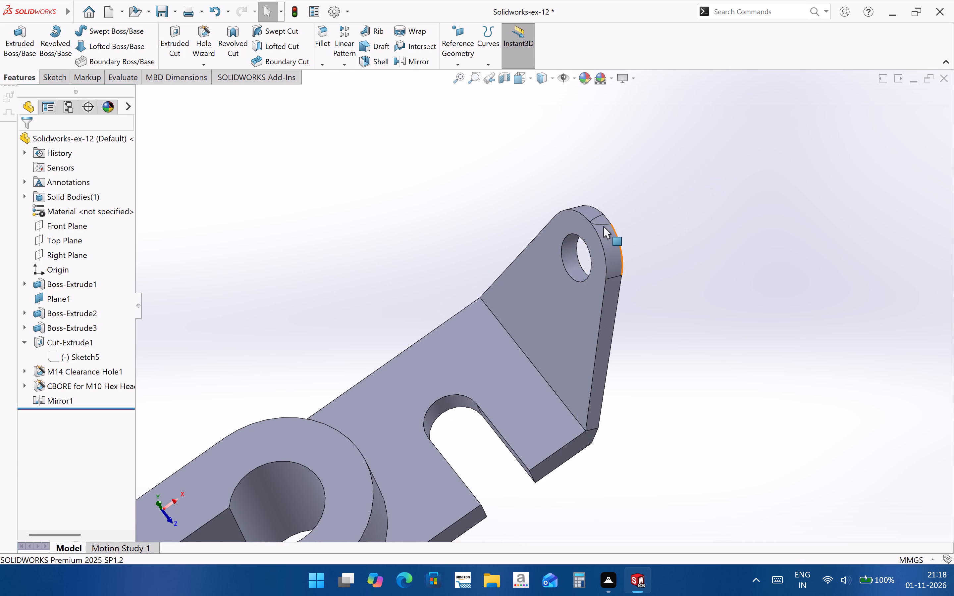
Check the arm's rounded tip and reopen Sketch5 of Cut-Extrude1 for editing.
{"action": "middle_click_drag", "start_coordinate": [603, 226], "coordinate": [524, 192]}
{"action": "left_click", "coordinate": [818, 319]}
{"action": "middle_click_drag", "start_coordinate": [614, 260], "coordinate": [623, 258]}
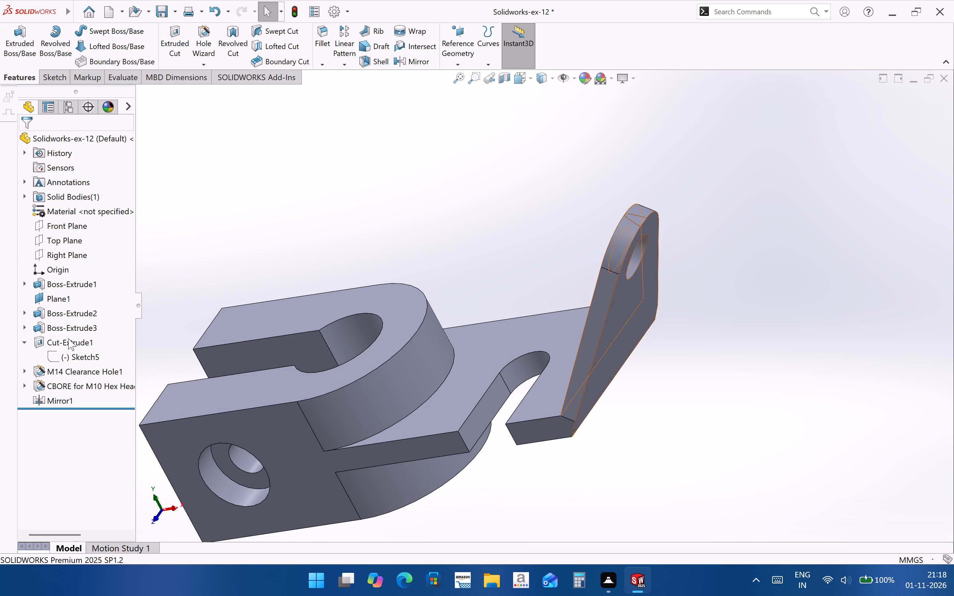
{"action": "middle_click_drag", "start_coordinate": [580, 282], "coordinate": [668, 297]}
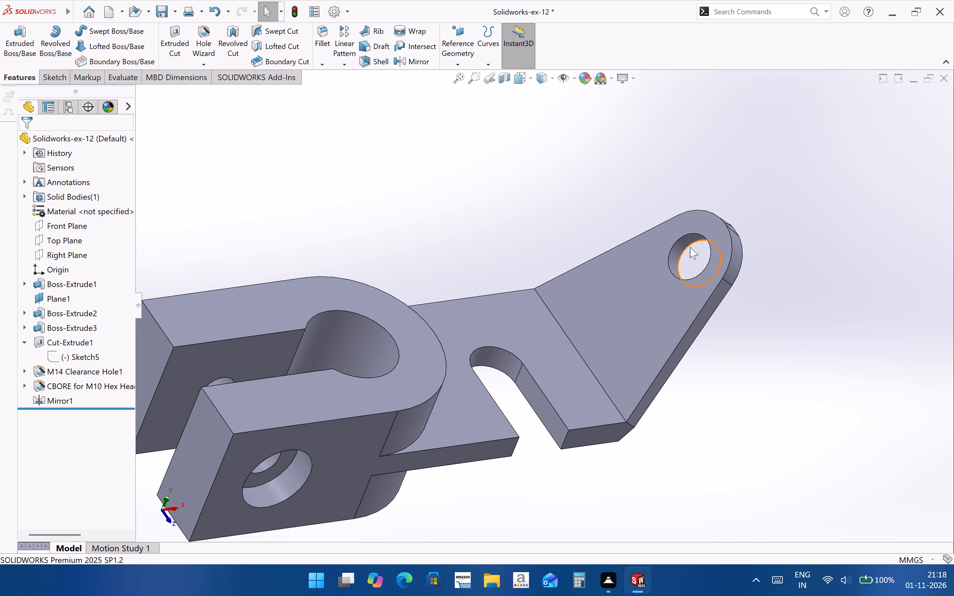
{"action": "left_click", "coordinate": [63, 359]}
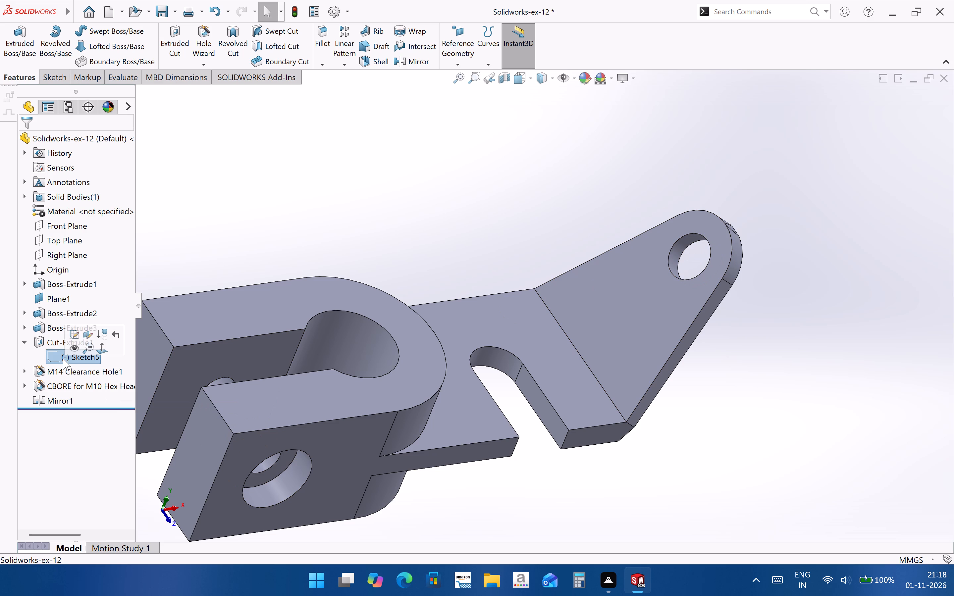
{"action": "left_click", "coordinate": [77, 338]}
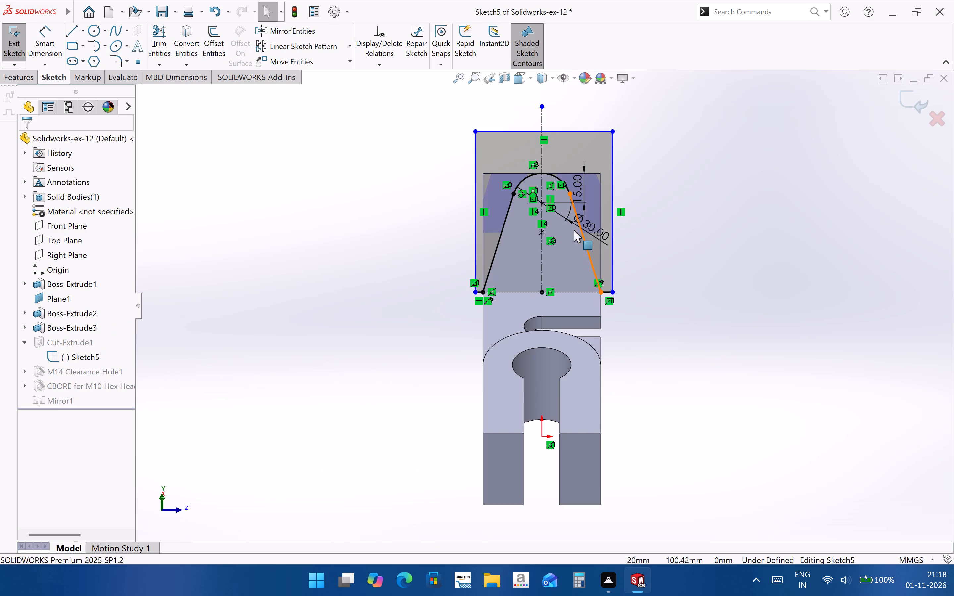
{"action": "scroll", "coordinate": [547, 188], "scroll_direction": "down", "scroll_amount": 2}
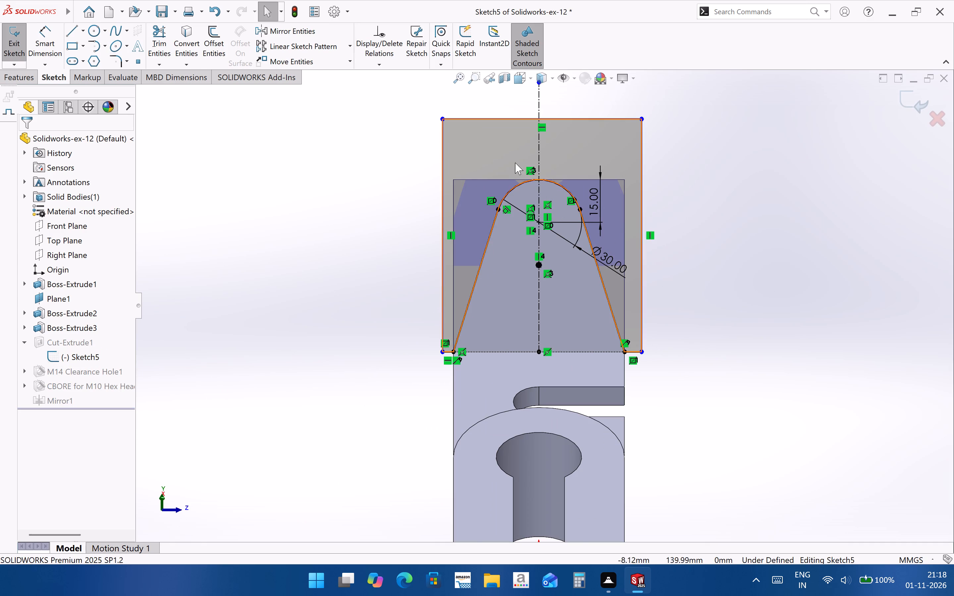
{"action": "scroll", "coordinate": [511, 179], "scroll_direction": "down", "scroll_amount": 2}
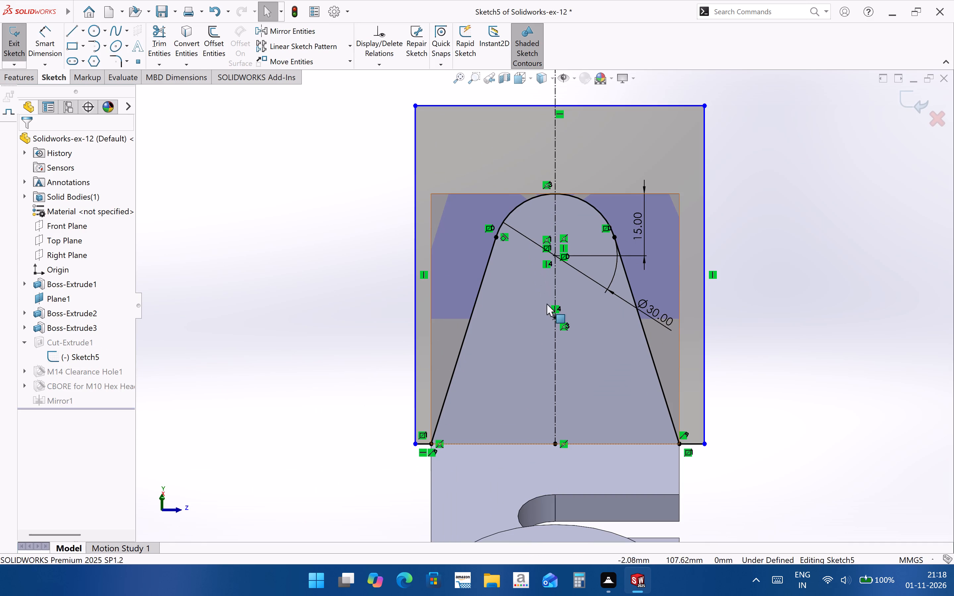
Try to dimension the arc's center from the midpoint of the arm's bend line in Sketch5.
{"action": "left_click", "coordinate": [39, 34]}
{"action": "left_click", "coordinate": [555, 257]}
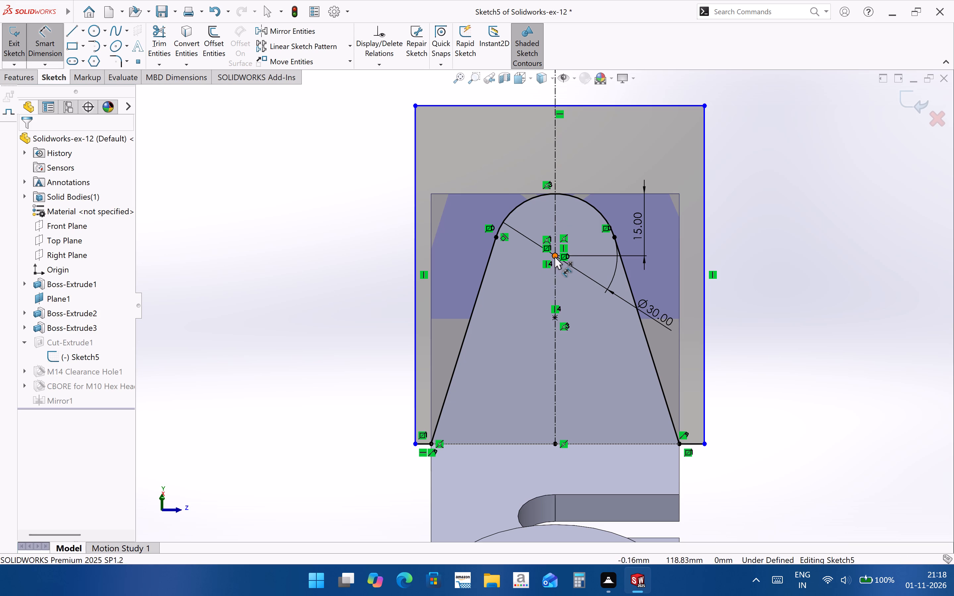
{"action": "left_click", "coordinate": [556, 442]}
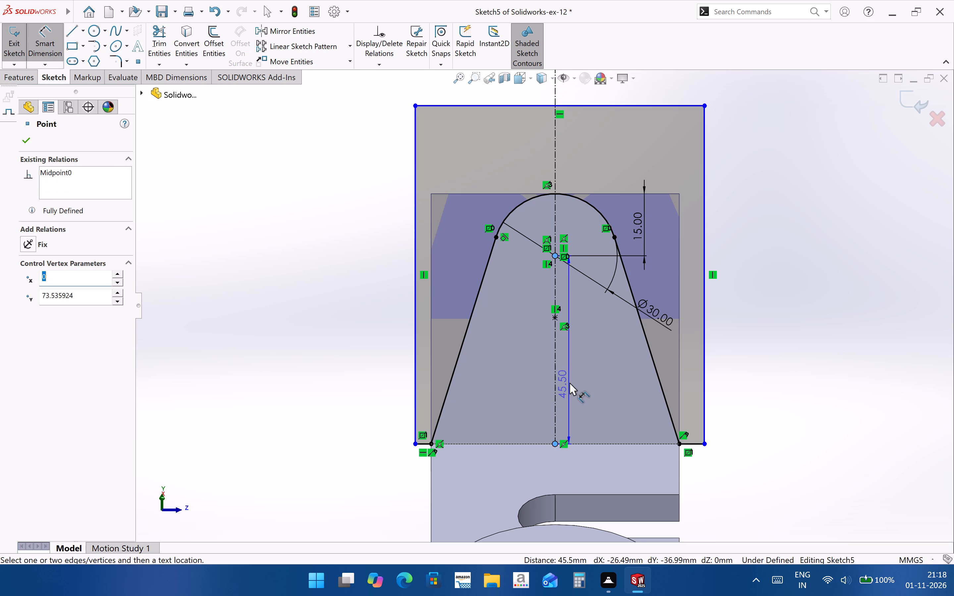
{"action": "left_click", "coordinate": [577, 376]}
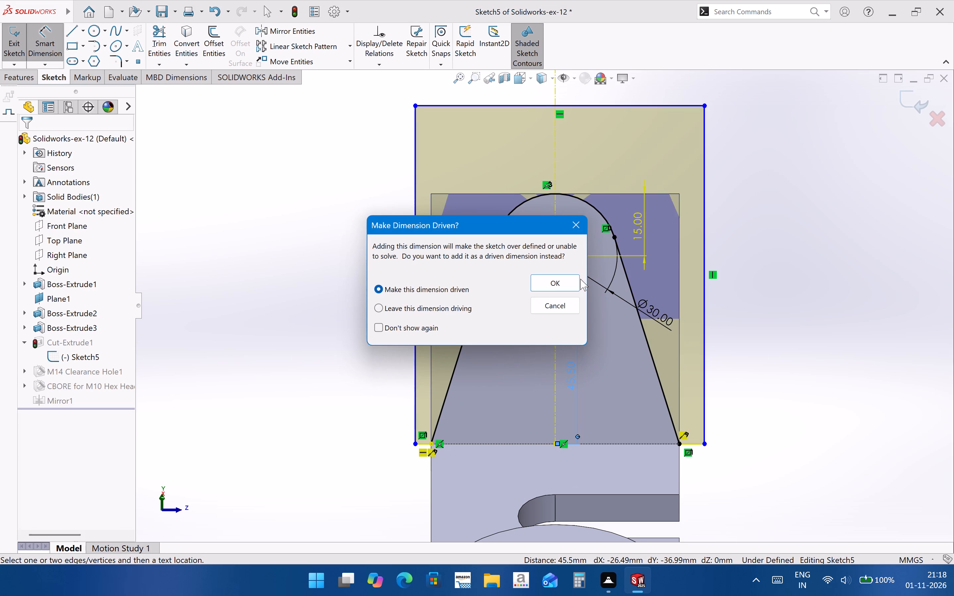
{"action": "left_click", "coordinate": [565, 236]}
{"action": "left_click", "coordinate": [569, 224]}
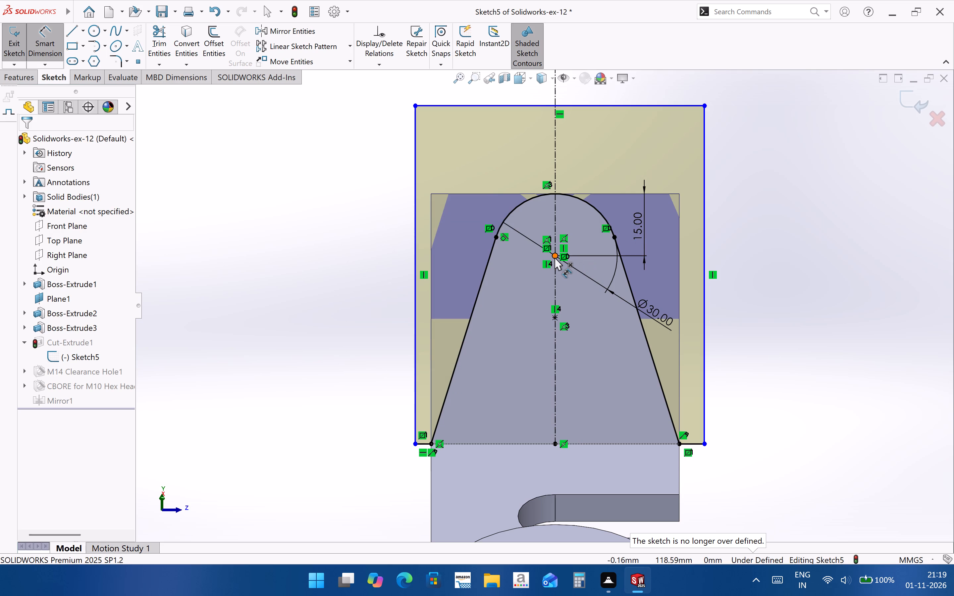
Delete the 15 mm dimension between the arc's center and the arm's straight end edge.
{"action": "left_click", "coordinate": [636, 238]}
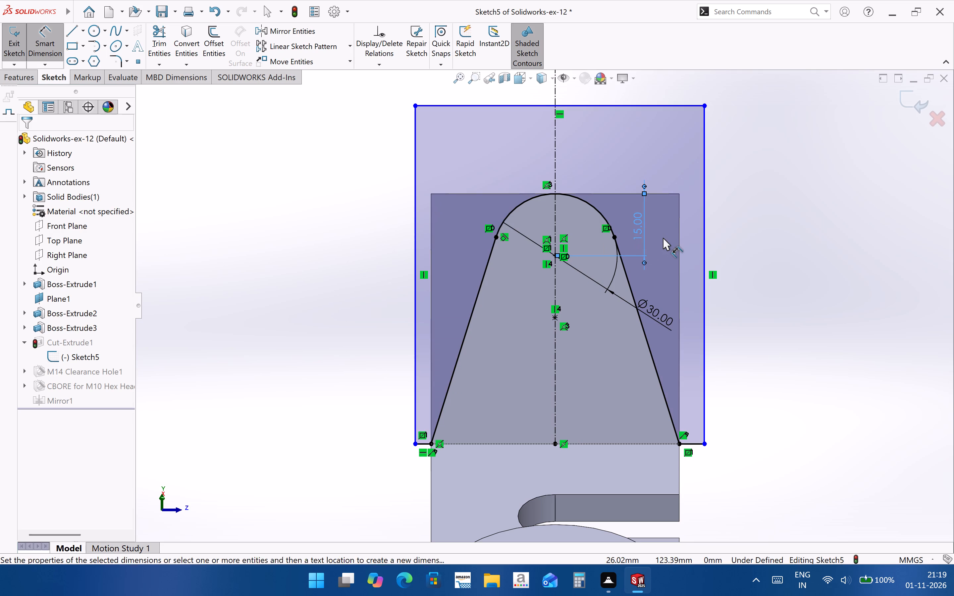
{"action": "key", "text": "Delete"}
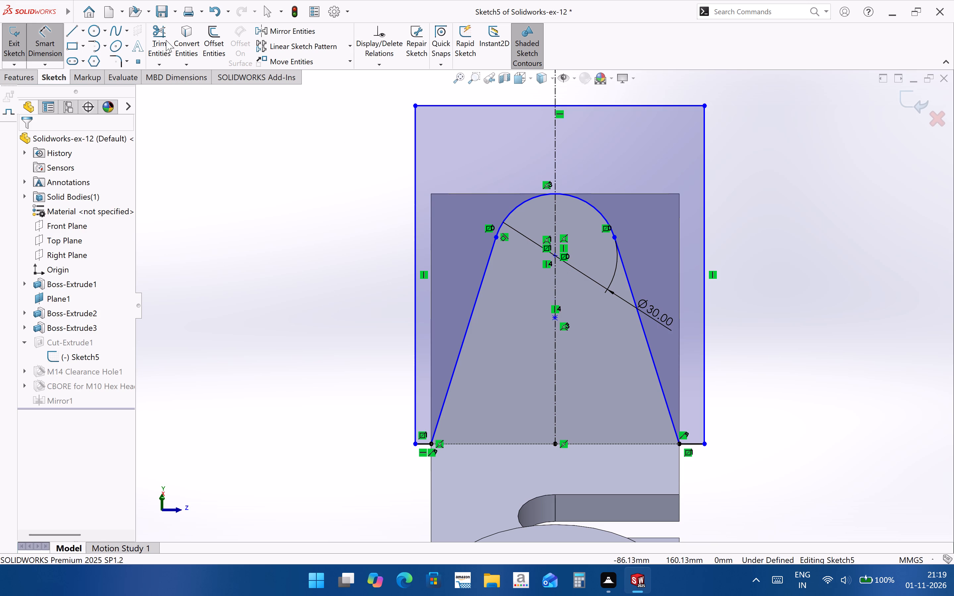
Dimension the arc's center 45 mm from the midpoint of the arm's bend line, exit the sketch and check the arm.
{"action": "left_click", "coordinate": [554, 256]}
{"action": "left_click", "coordinate": [556, 443]}
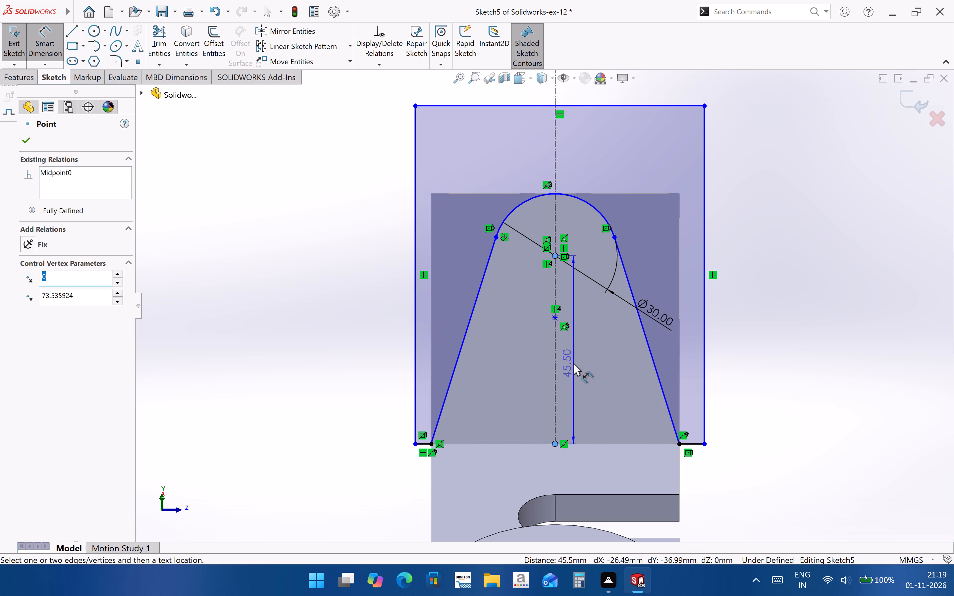
{"action": "left_click", "coordinate": [573, 363]}
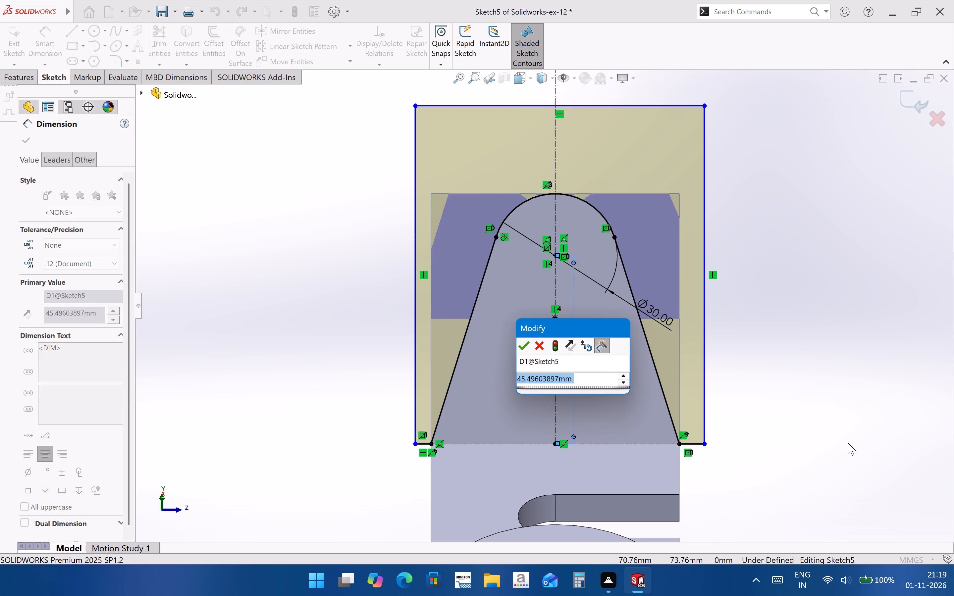
{"action": "type", "text": "45"}
{"action": "key", "text": "Return"}
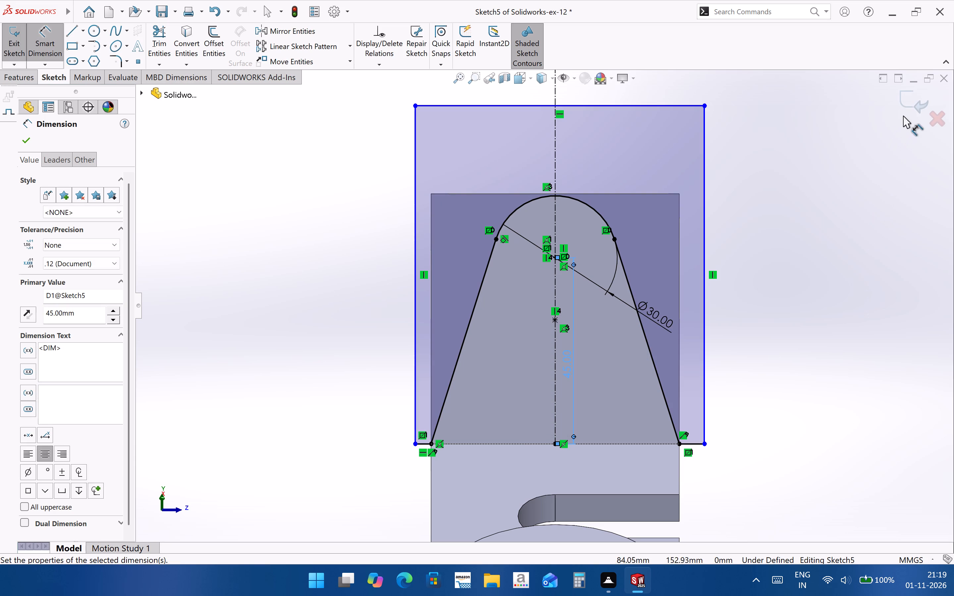
{"action": "left_click", "coordinate": [909, 104]}
{"action": "left_click", "coordinate": [838, 298]}
{"action": "middle_click_drag", "start_coordinate": [530, 333], "coordinate": [475, 287]}
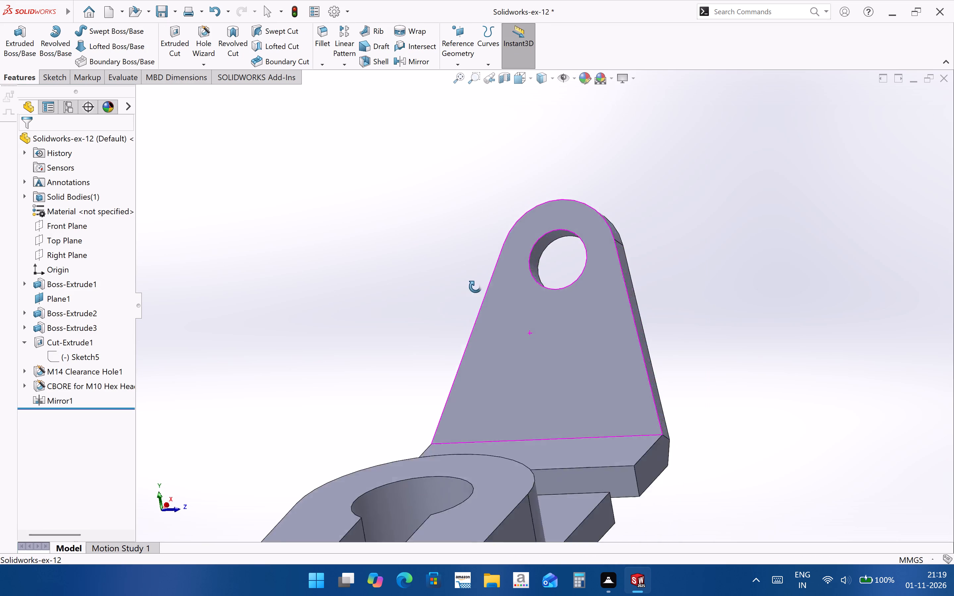
{"action": "middle_click_drag", "start_coordinate": [475, 287], "coordinate": [427, 305]}
Switch to the drawing and dimension the distance from the hole's centerline to the arm's tip edge in the front view.
{"action": "key", "text": "ctrl+Tab"}
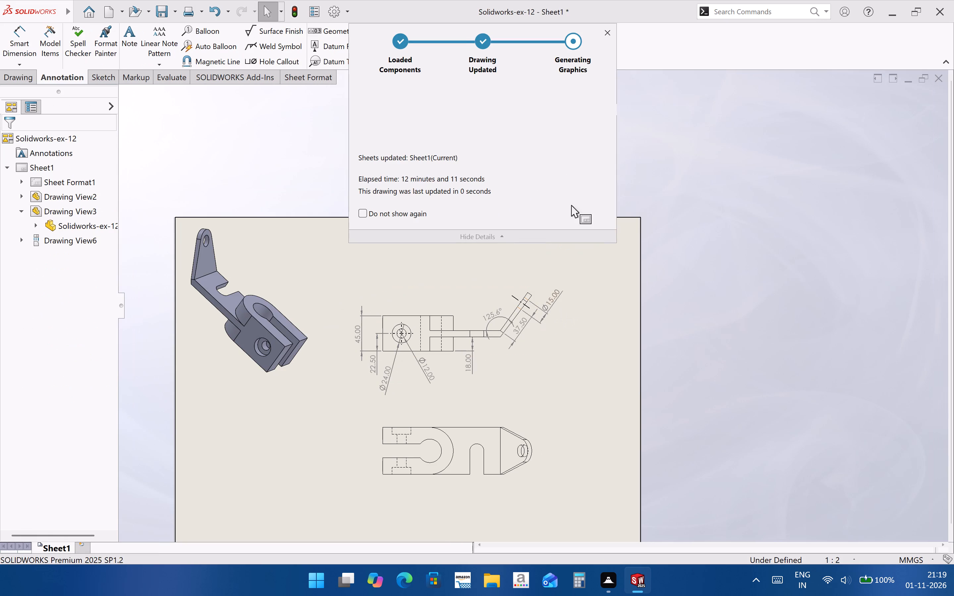
{"action": "left_click", "coordinate": [610, 26]}
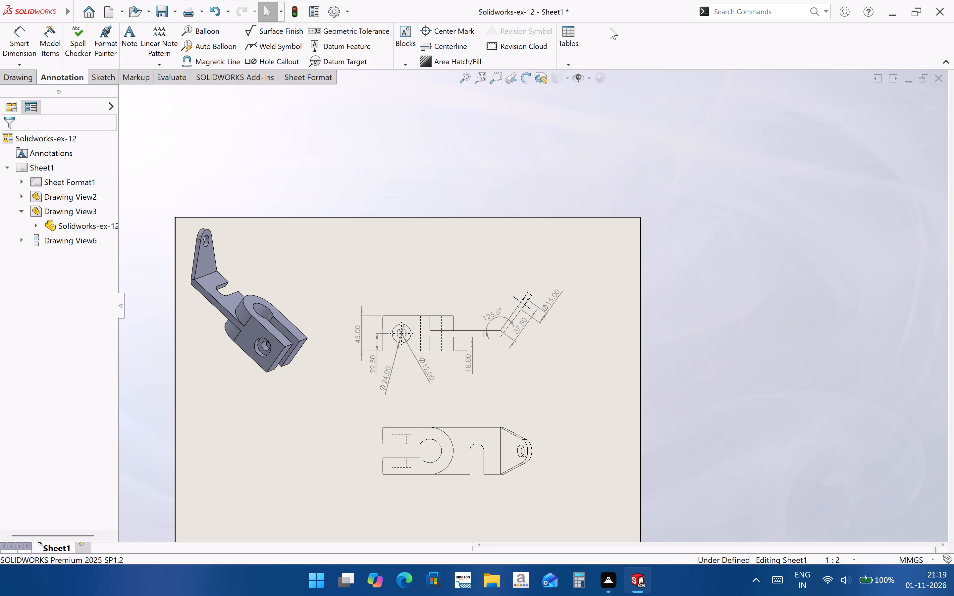
{"action": "left_click", "coordinate": [569, 341]}
{"action": "scroll", "coordinate": [502, 327], "scroll_direction": "down", "scroll_amount": 5}
{"action": "scroll", "coordinate": [518, 298], "scroll_direction": "down", "scroll_amount": 2}
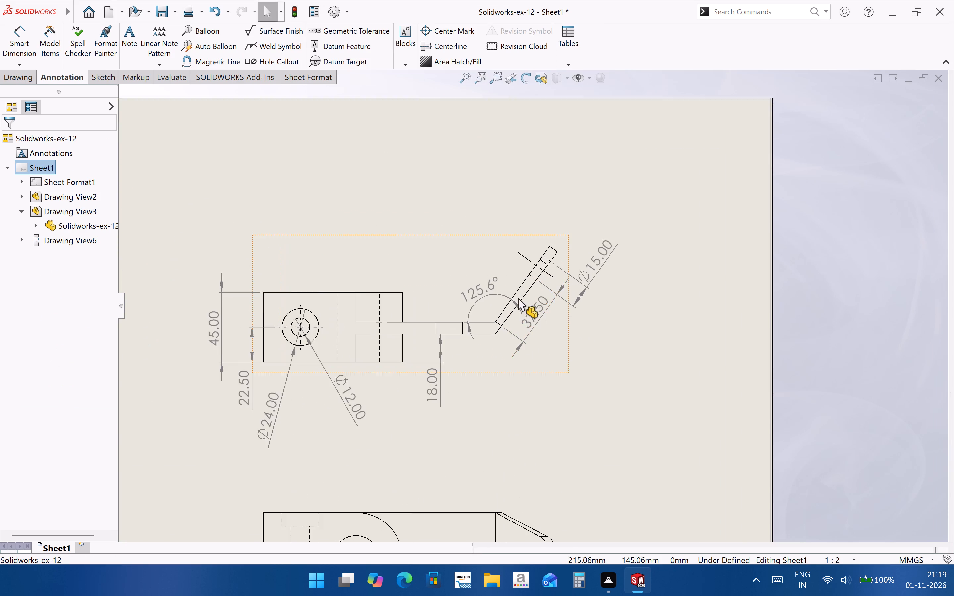
{"action": "middle_click_drag", "start_coordinate": [503, 311], "coordinate": [590, 316]}
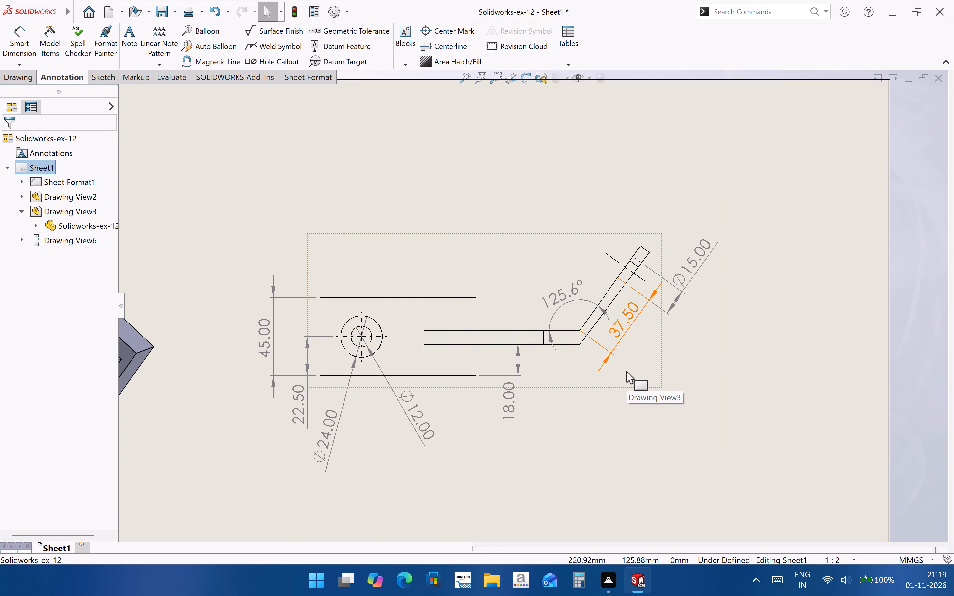
{"action": "left_click", "coordinate": [3, 44]}
{"action": "scroll", "coordinate": [647, 262], "scroll_direction": "down", "scroll_amount": 2}
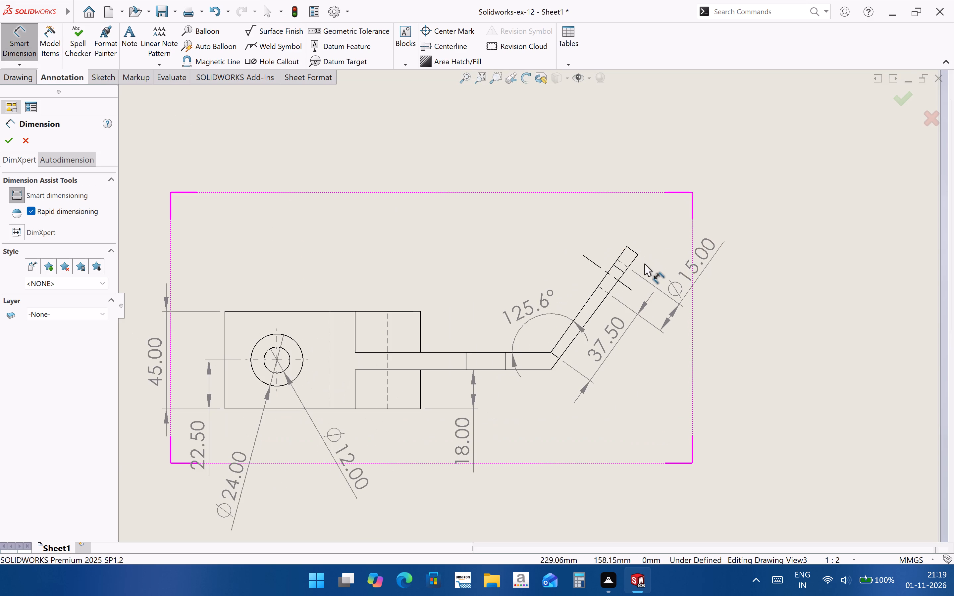
{"action": "left_click", "coordinate": [617, 280]}
{"action": "left_click", "coordinate": [631, 249]}
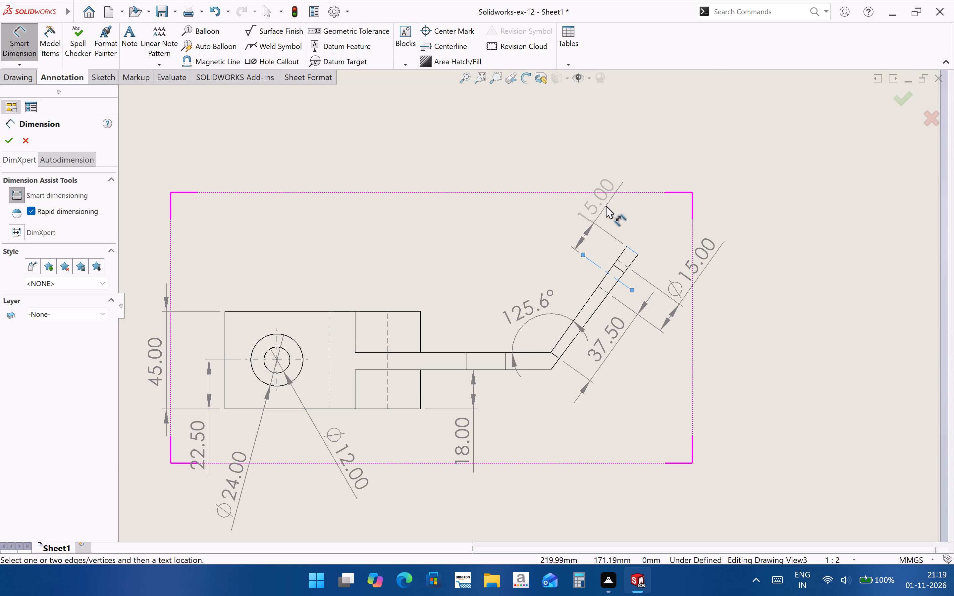
{"action": "left_click", "coordinate": [610, 199]}
{"action": "left_click", "coordinate": [752, 215]}
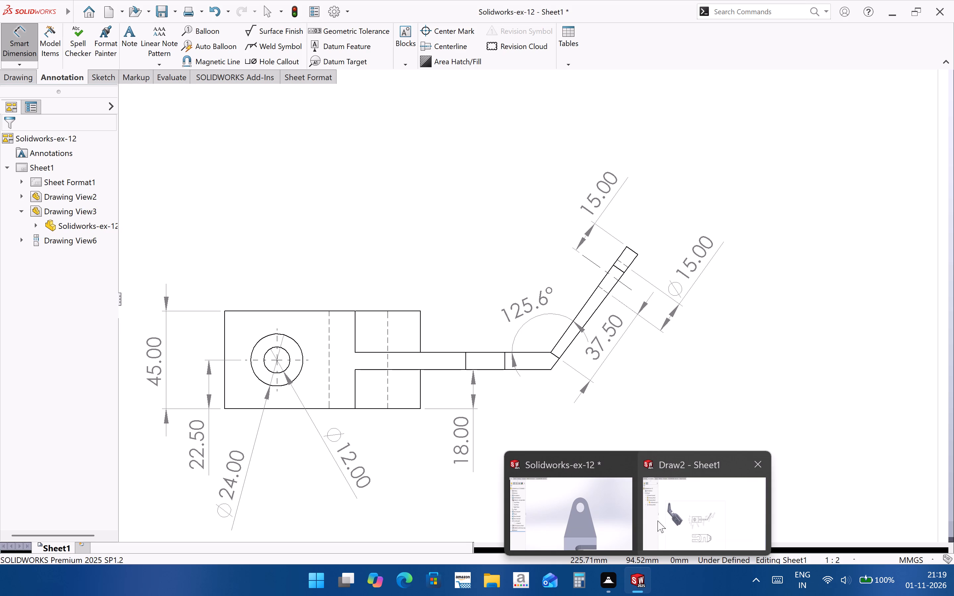
Switch back to the Solidworks-ex-12 part and examine the inclined arm.
{"action": "left_click", "coordinate": [601, 527]}
{"action": "scroll", "coordinate": [587, 346], "scroll_direction": "up", "scroll_amount": 2}
{"action": "middle_click_drag", "start_coordinate": [509, 360], "coordinate": [538, 379]}
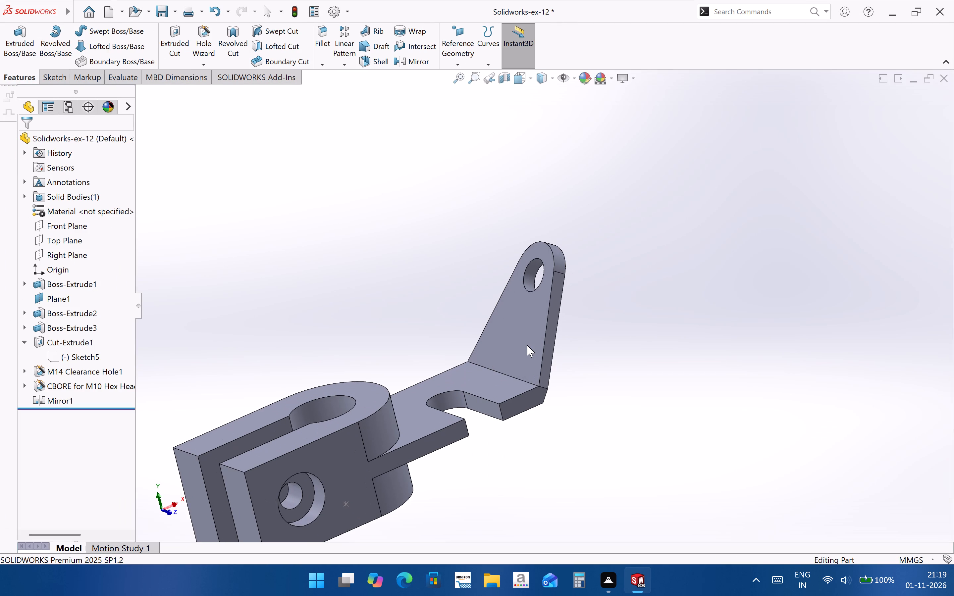
{"action": "left_click", "coordinate": [527, 345]}
{"action": "left_click", "coordinate": [499, 337]}
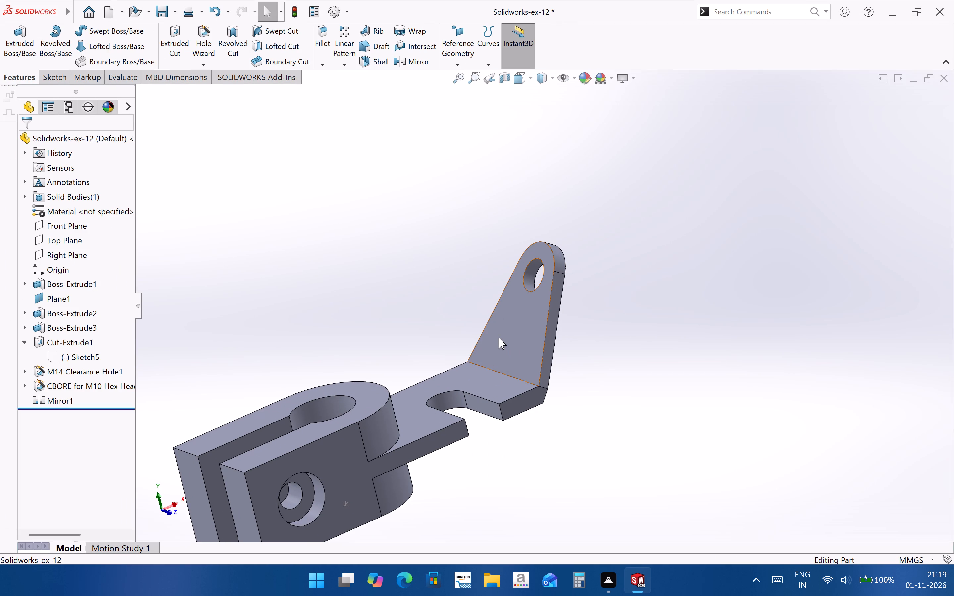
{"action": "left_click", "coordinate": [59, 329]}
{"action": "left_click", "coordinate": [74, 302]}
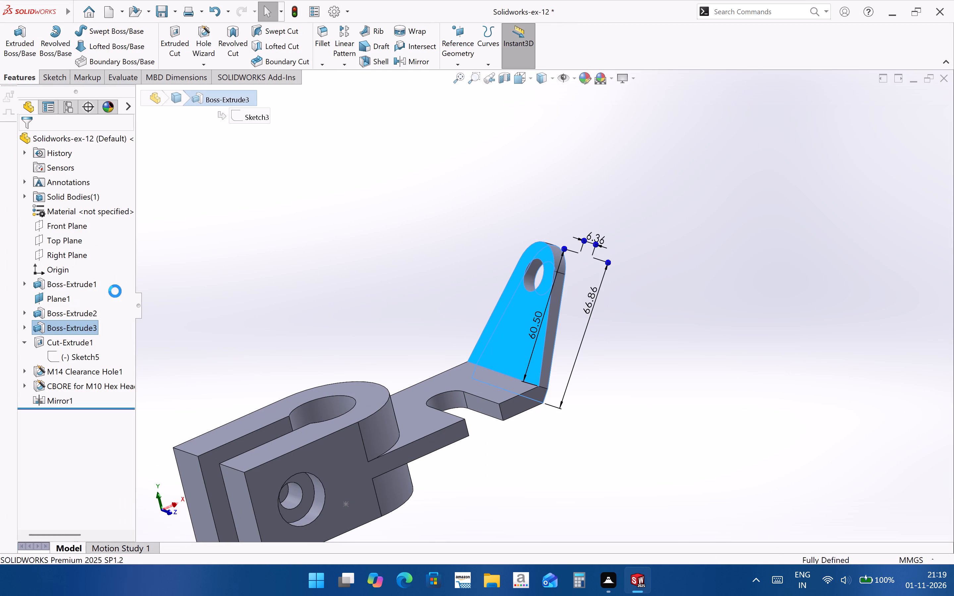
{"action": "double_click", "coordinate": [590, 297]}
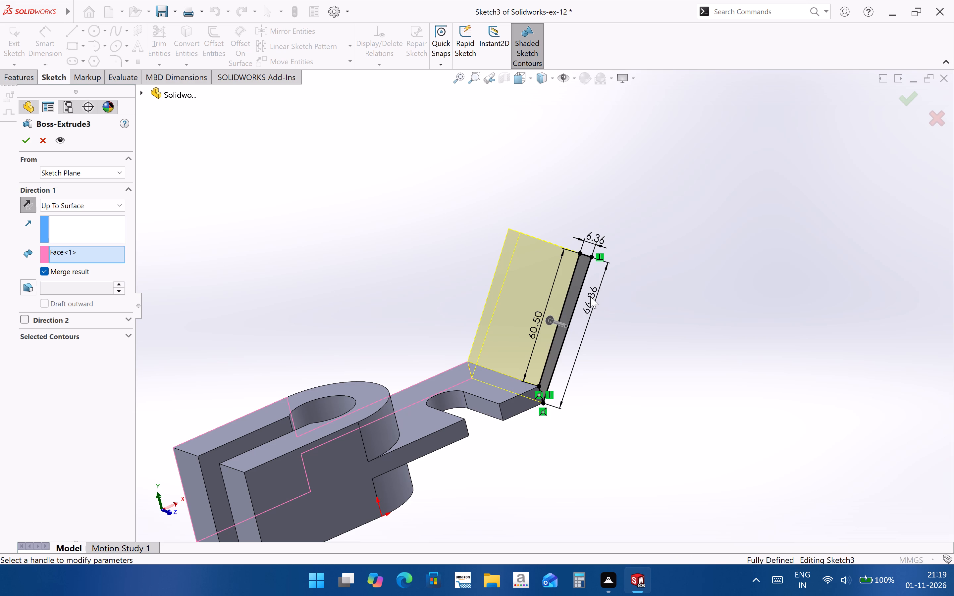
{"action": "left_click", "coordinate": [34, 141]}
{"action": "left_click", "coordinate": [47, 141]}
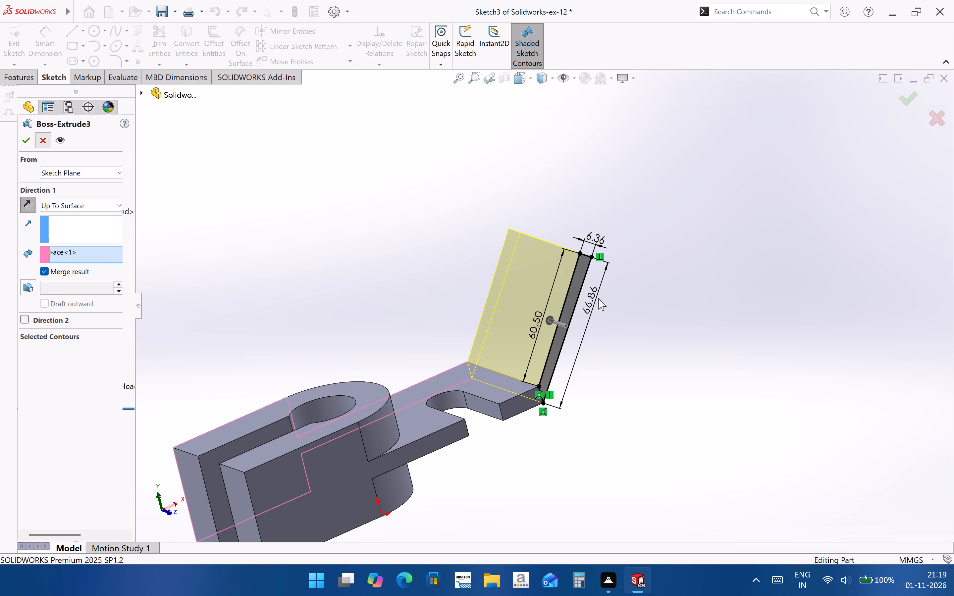
Increase the arm's outer length dimension in Boss-Extrude3's Sketch3 by 0.50 mm to 67.36 mm and rebuild the part.
{"action": "left_click", "coordinate": [540, 329]}
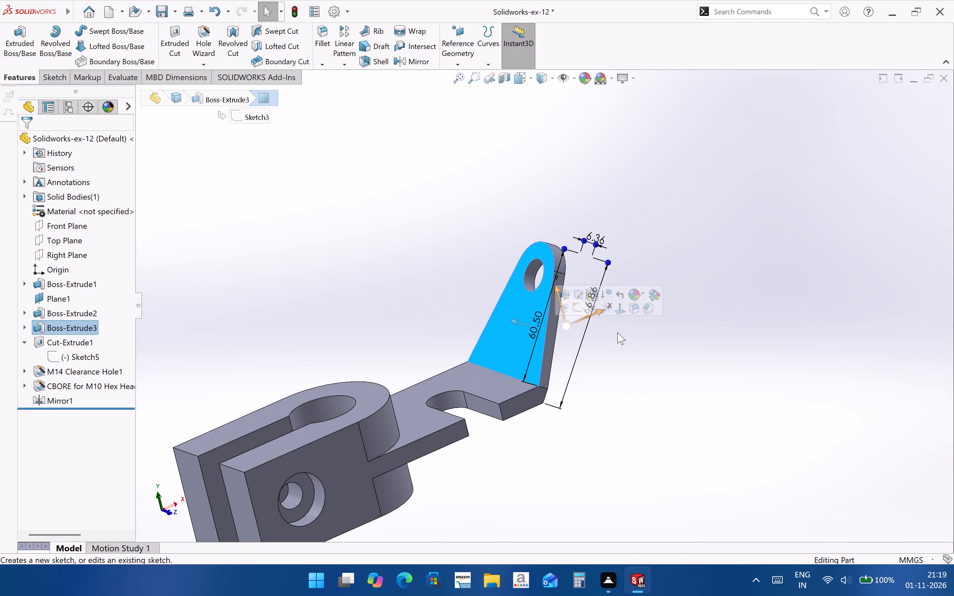
{"action": "double_click", "coordinate": [593, 295]}
{"action": "left_click", "coordinate": [598, 316]}
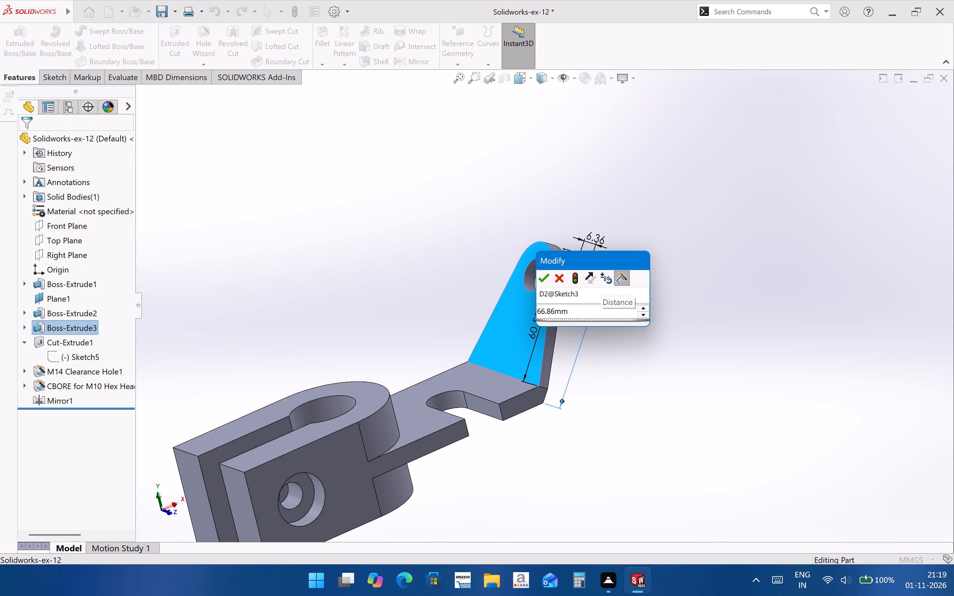
{"action": "key", "text": "shift+plus"}
{"action": "type", "text": "0."}
{"action": "type", "text": "50"}
{"action": "key", "text": "Return"}
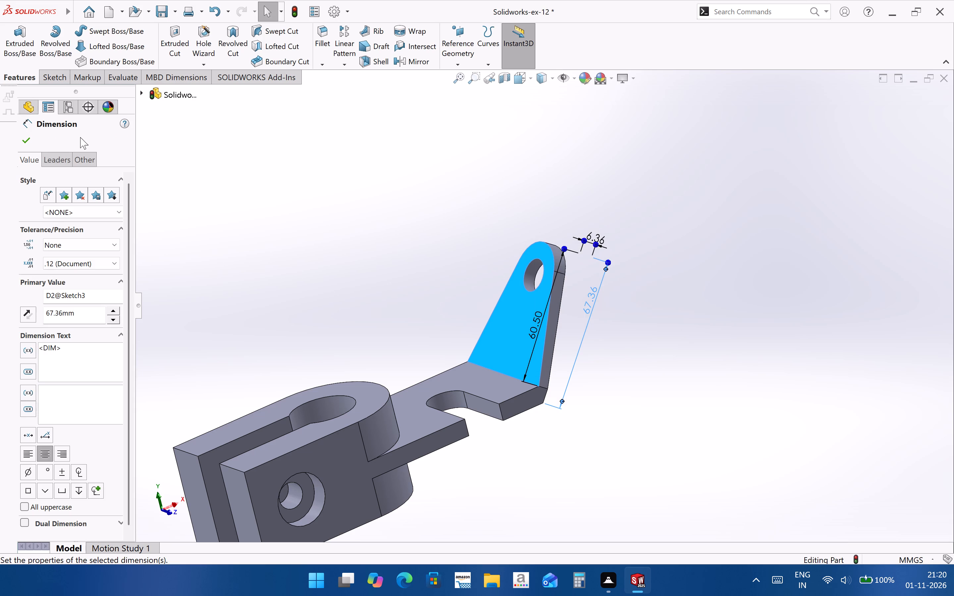
{"action": "left_click", "coordinate": [30, 138]}
{"action": "left_click", "coordinate": [732, 287]}
{"action": "middle_click_drag", "start_coordinate": [576, 338], "coordinate": [547, 311]}
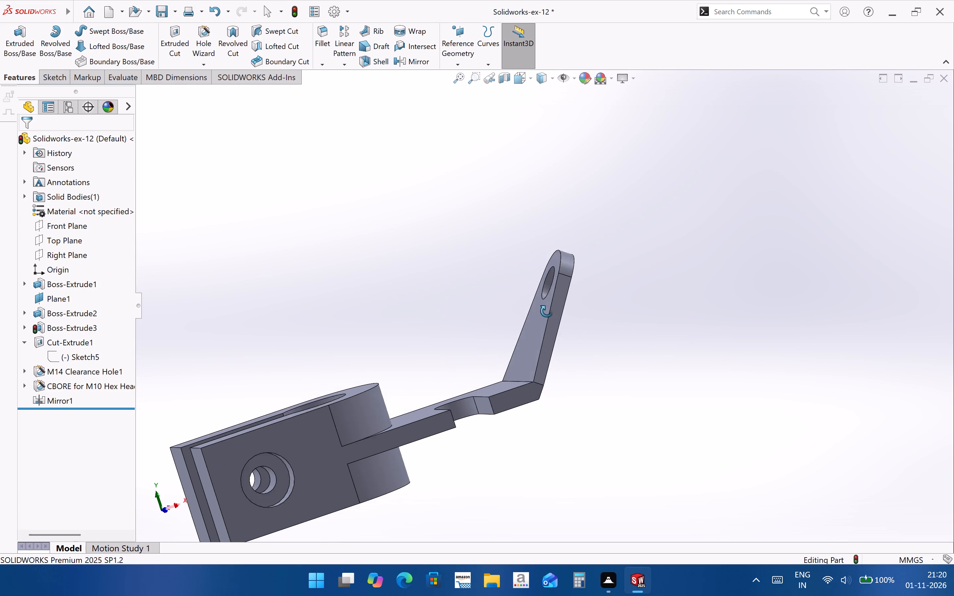
{"action": "middle_click_drag", "start_coordinate": [547, 311], "coordinate": [541, 316]}
{"action": "left_click", "coordinate": [295, 10]}
{"action": "left_click", "coordinate": [295, 10]}
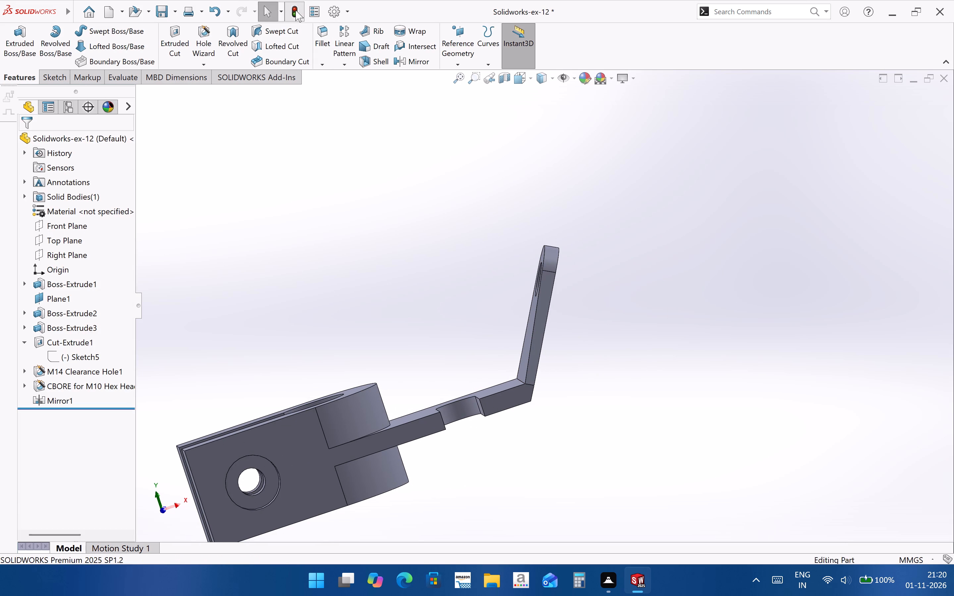
Compare the inclined arm in the Solidworks-ex-12 part with its dimensions in the drawing's front view.
{"action": "left_click", "coordinate": [688, 292]}
{"action": "middle_click_drag", "start_coordinate": [582, 335], "coordinate": [590, 336]}
{"action": "key", "text": "ctrl+Tab"}
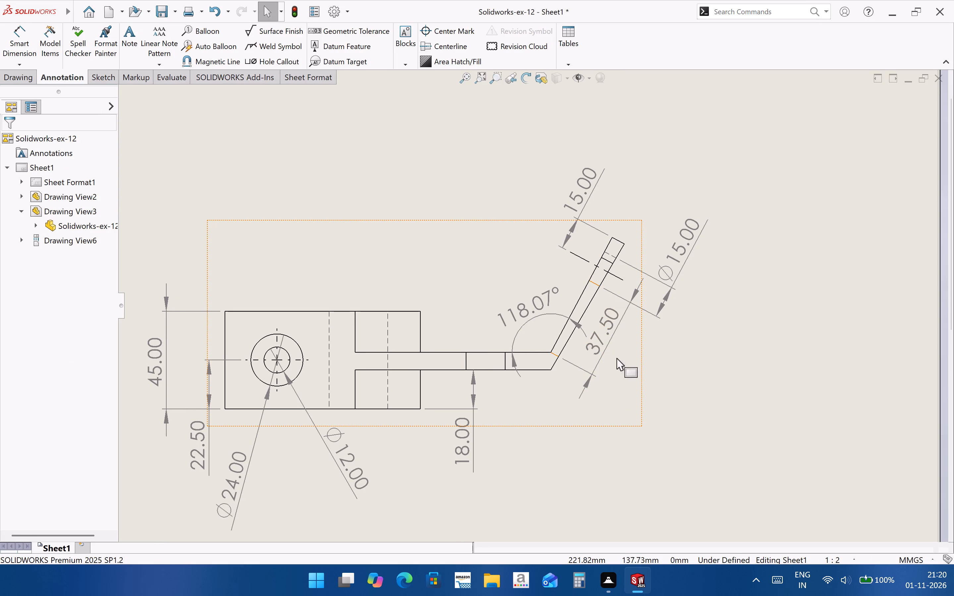
{"action": "middle_click_drag", "start_coordinate": [584, 364], "coordinate": [599, 372]}
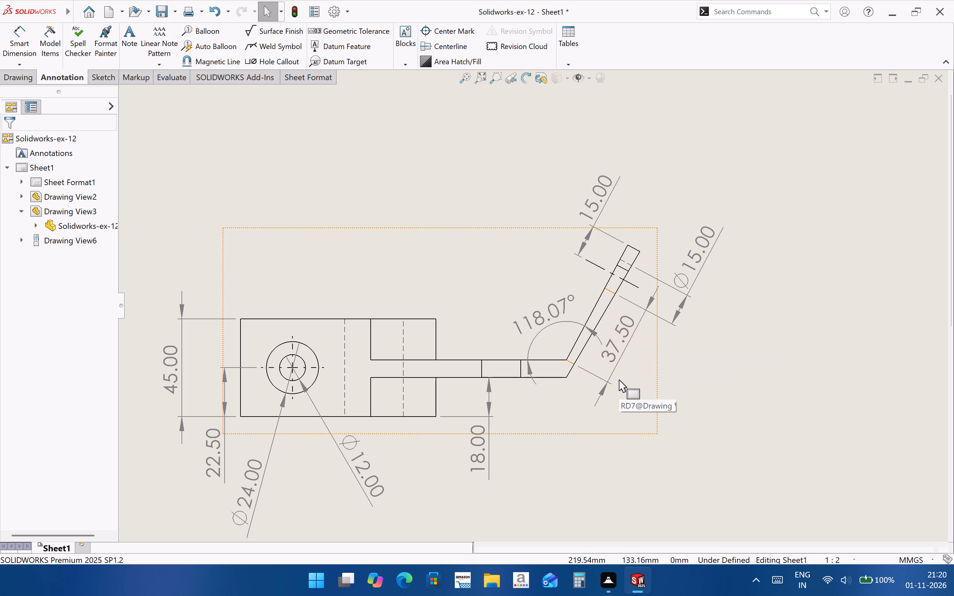
{"action": "key", "text": "ctrl+Tab"}
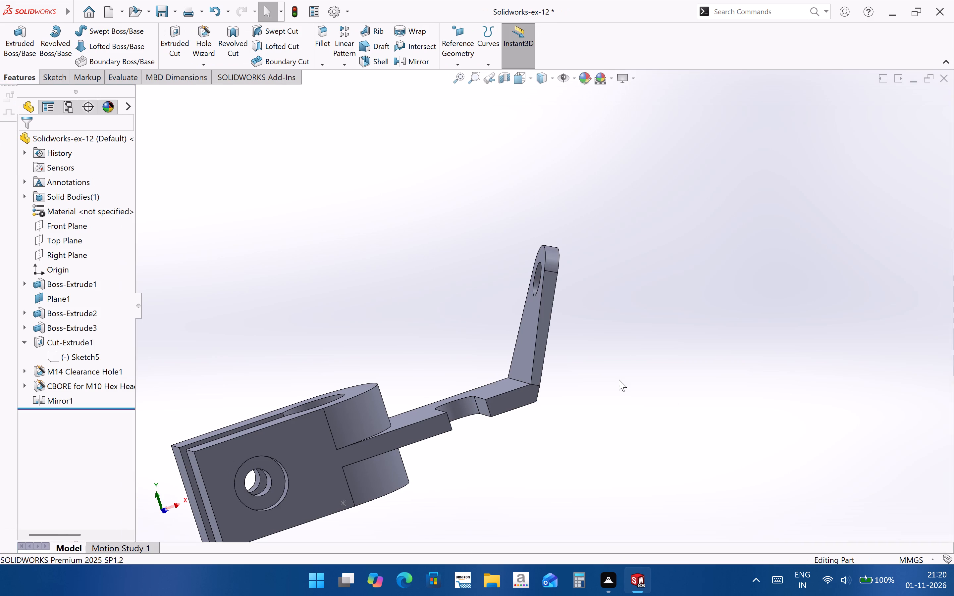
{"action": "middle_click_drag", "start_coordinate": [529, 347], "coordinate": [512, 351]}
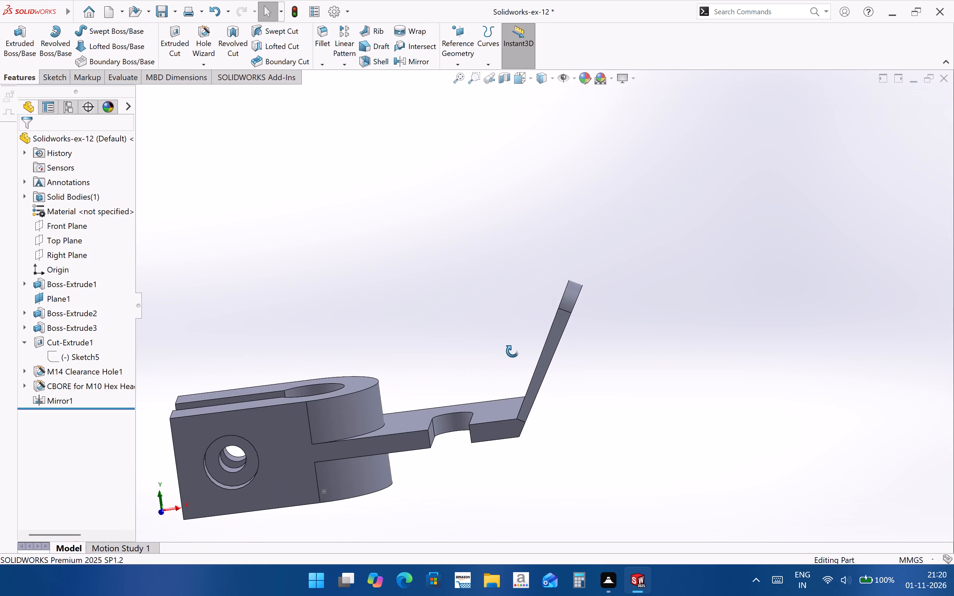
{"action": "middle_click_drag", "start_coordinate": [512, 351], "coordinate": [513, 342]}
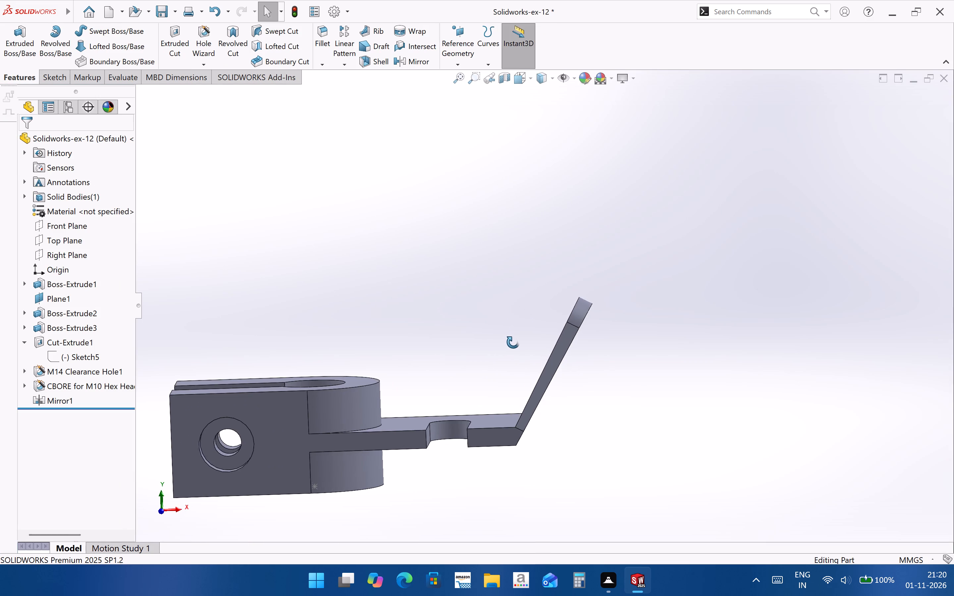
{"action": "middle_click_drag", "start_coordinate": [513, 342], "coordinate": [518, 337]}
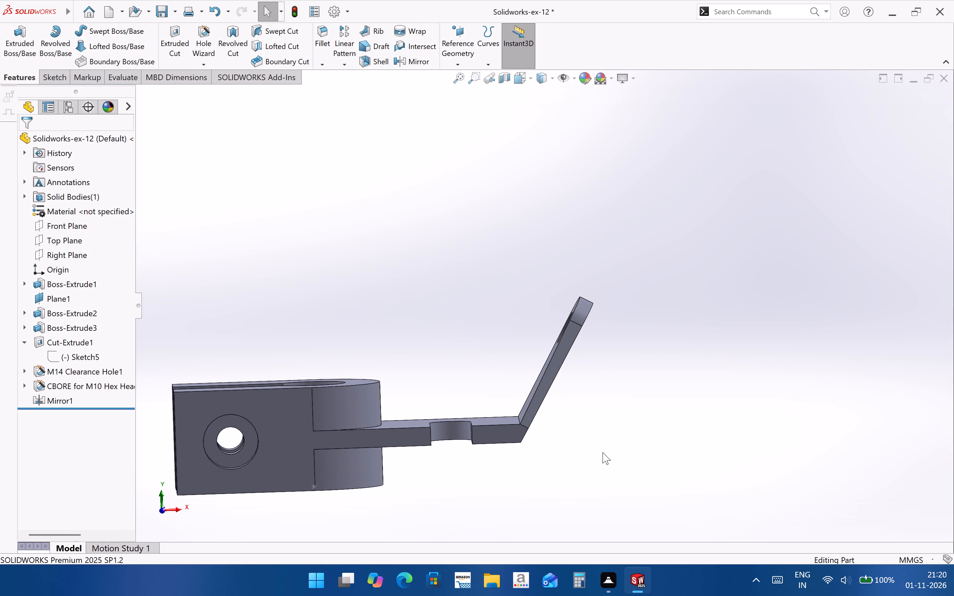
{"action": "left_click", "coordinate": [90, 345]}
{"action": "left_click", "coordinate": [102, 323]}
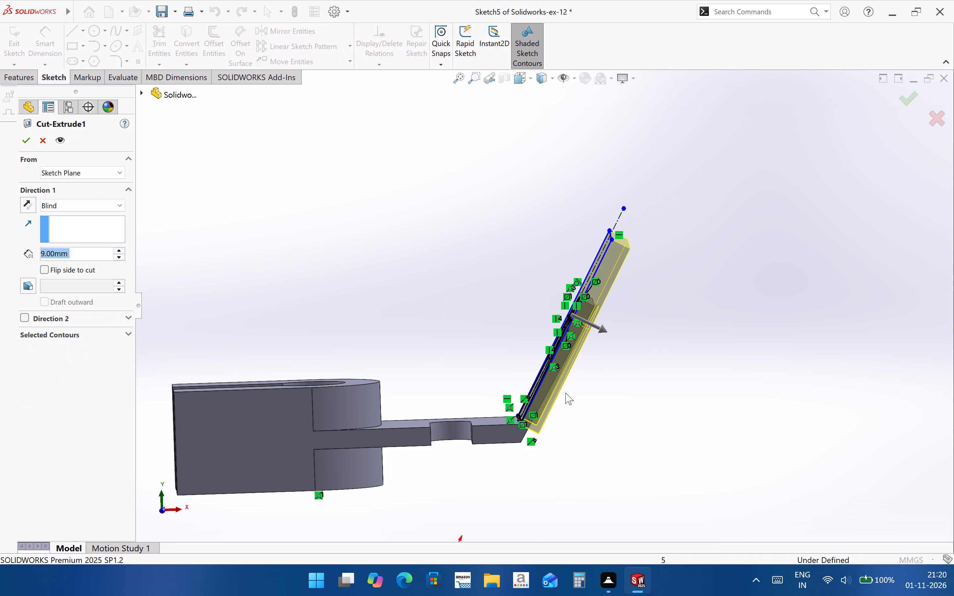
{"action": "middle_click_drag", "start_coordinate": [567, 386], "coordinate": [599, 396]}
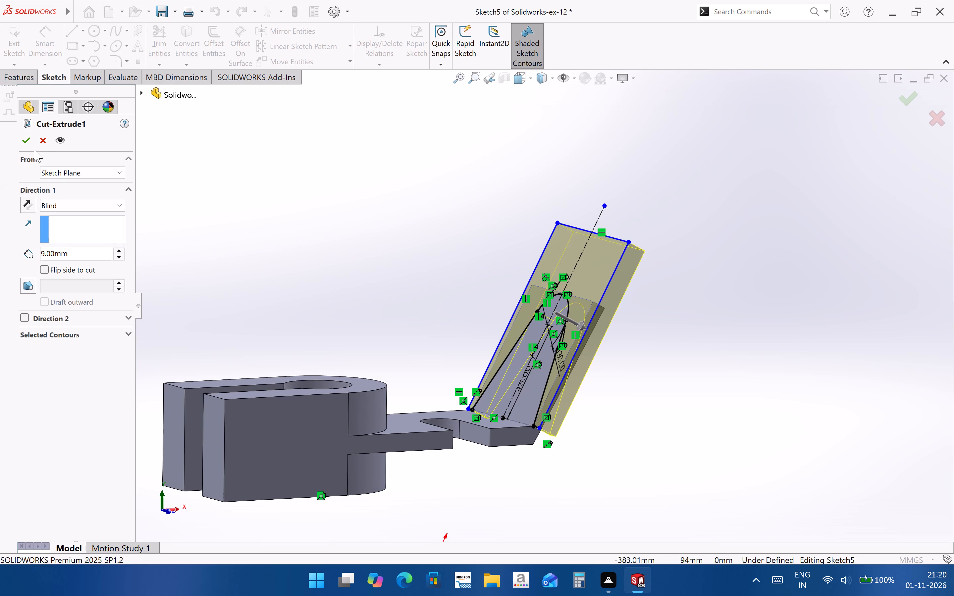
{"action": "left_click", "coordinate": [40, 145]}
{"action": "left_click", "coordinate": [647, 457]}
In Cut-Extrude1's Sketch5, increase the arc center's distance from the bend line by 0.50 mm to 45.50 mm and exit the sketch.
{"action": "middle_click_drag", "start_coordinate": [560, 412], "coordinate": [503, 413]}
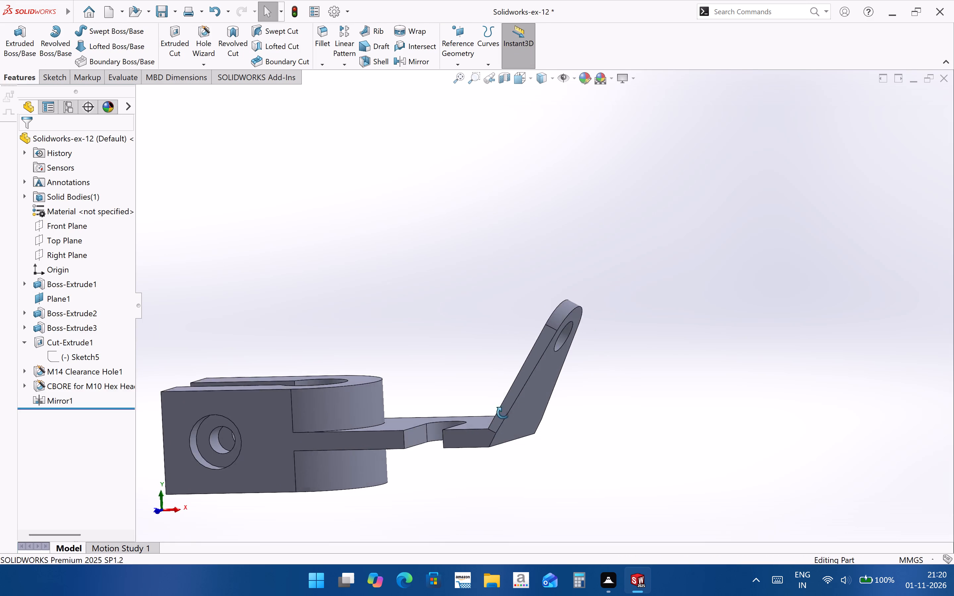
{"action": "middle_click_drag", "start_coordinate": [503, 413], "coordinate": [543, 419]}
{"action": "left_click", "coordinate": [530, 371]}
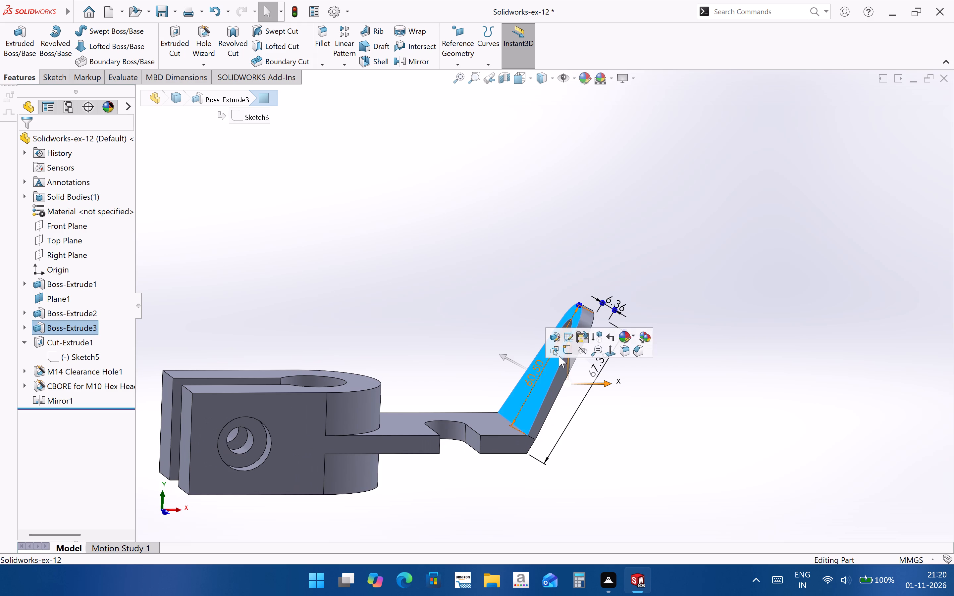
{"action": "left_click", "coordinate": [84, 355]}
{"action": "left_click", "coordinate": [100, 332]}
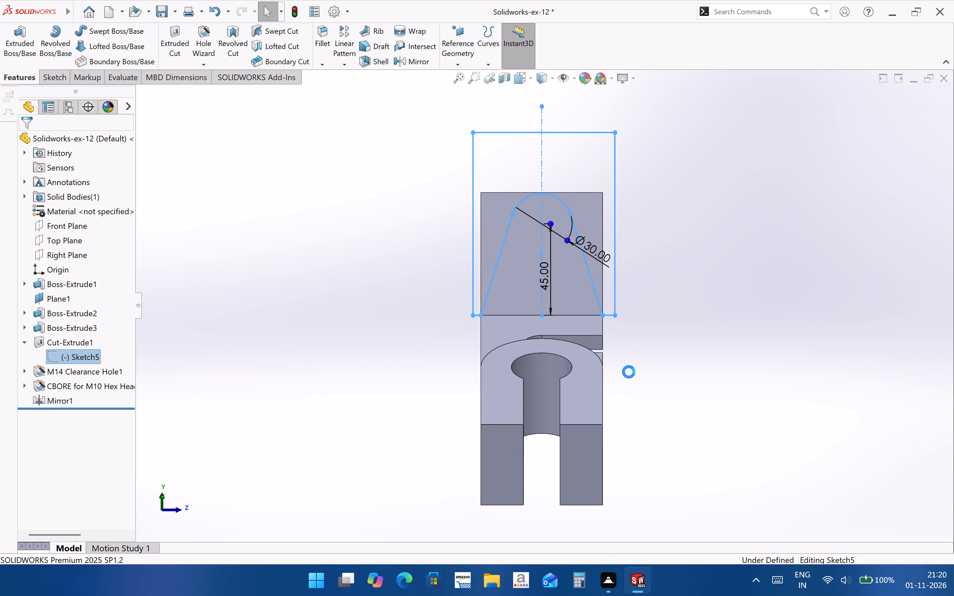
{"action": "scroll", "coordinate": [556, 290], "scroll_direction": "down", "scroll_amount": 3}
{"action": "double_click", "coordinate": [541, 274]}
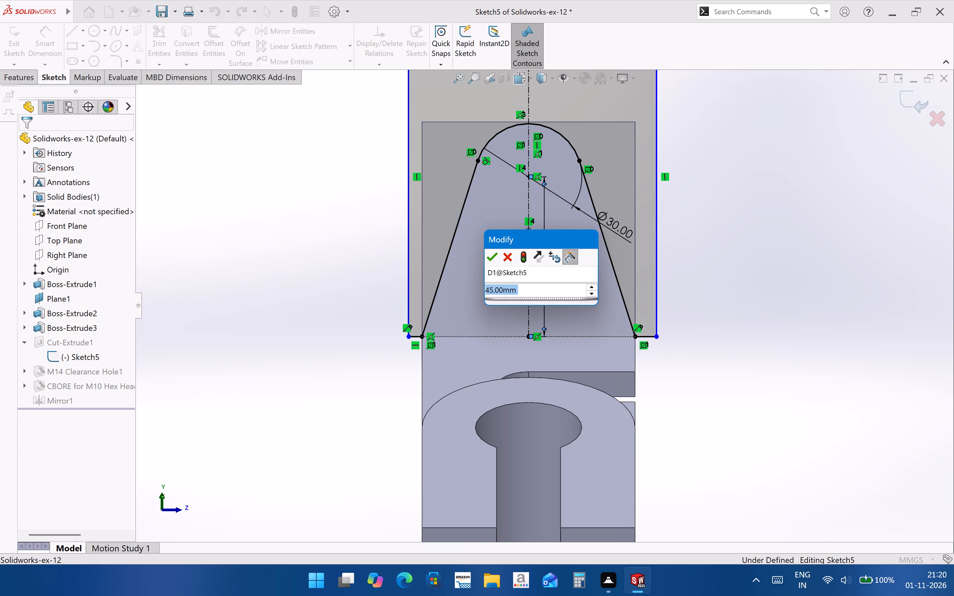
{"action": "left_click", "coordinate": [537, 296]}
{"action": "key", "text": "shift+plus"}
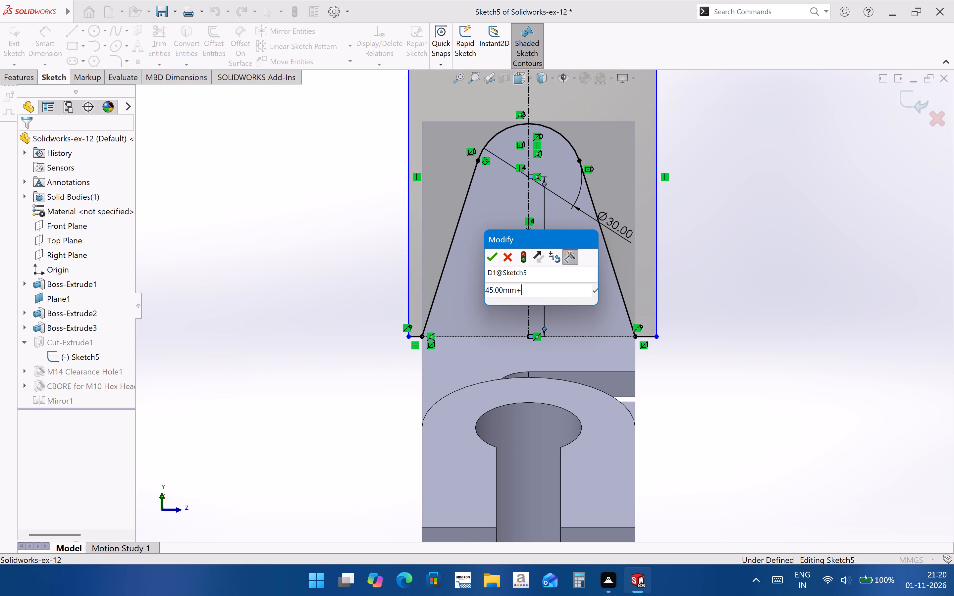
{"action": "key", "text": "0"}
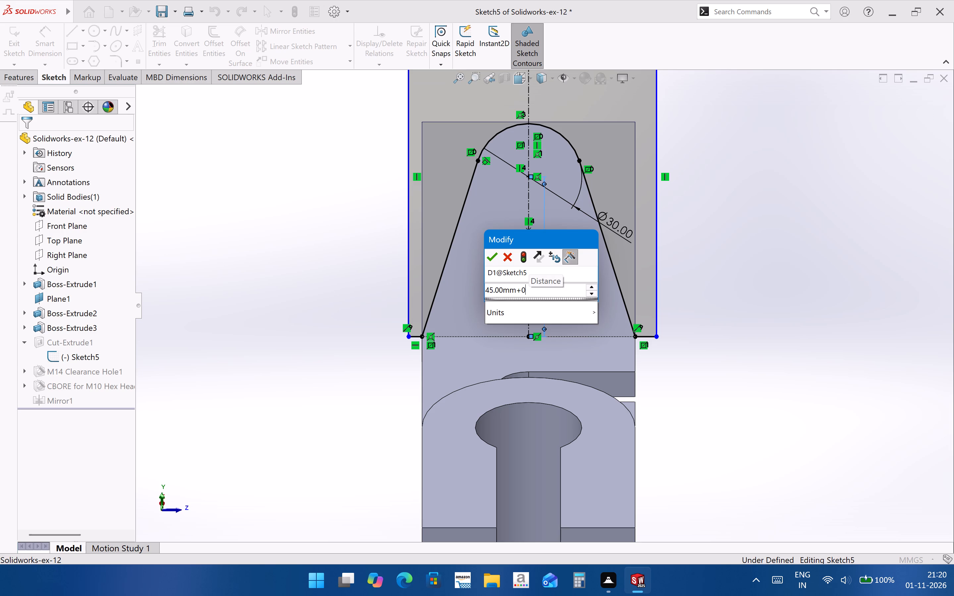
{"action": "type", "text": ".50"}
{"action": "key", "text": "Return"}
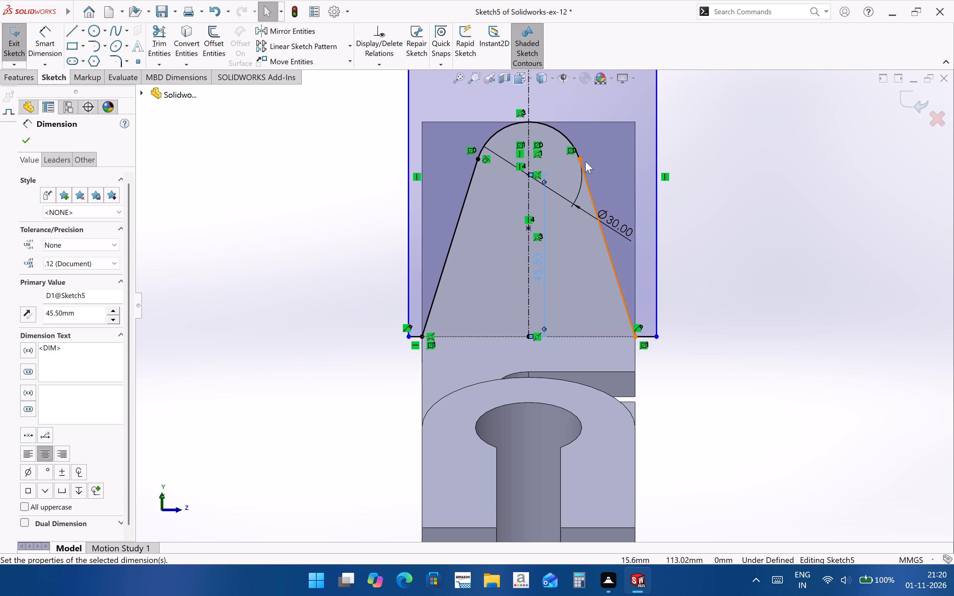
{"action": "middle_click_drag", "start_coordinate": [604, 167], "coordinate": [569, 248]}
{"action": "left_click", "coordinate": [928, 97]}
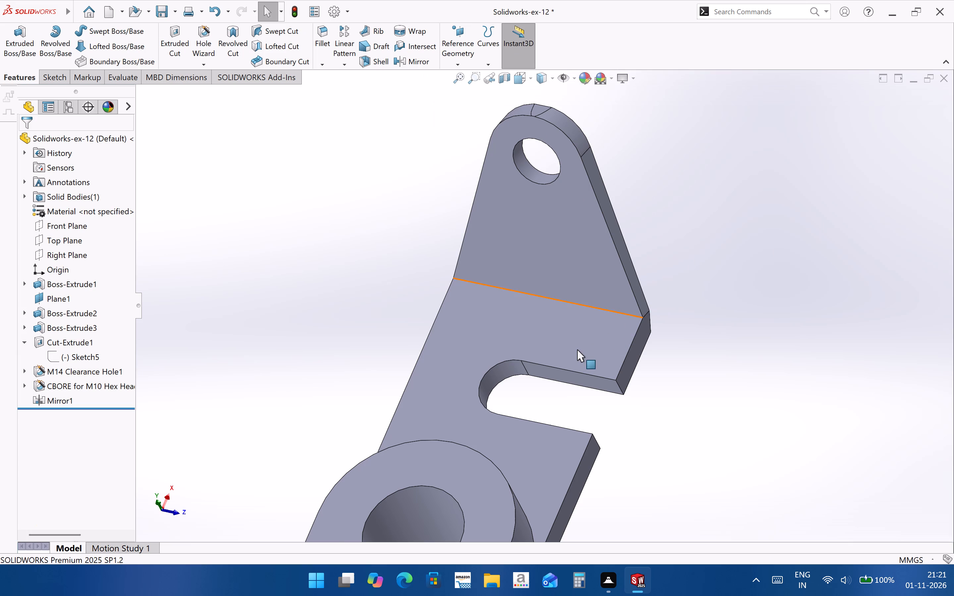
Switch to the updated drawing and delete the dangling 15.00 dimension at the arm's tip in the front view.
{"action": "middle_click_drag", "start_coordinate": [577, 340], "coordinate": [503, 251]}
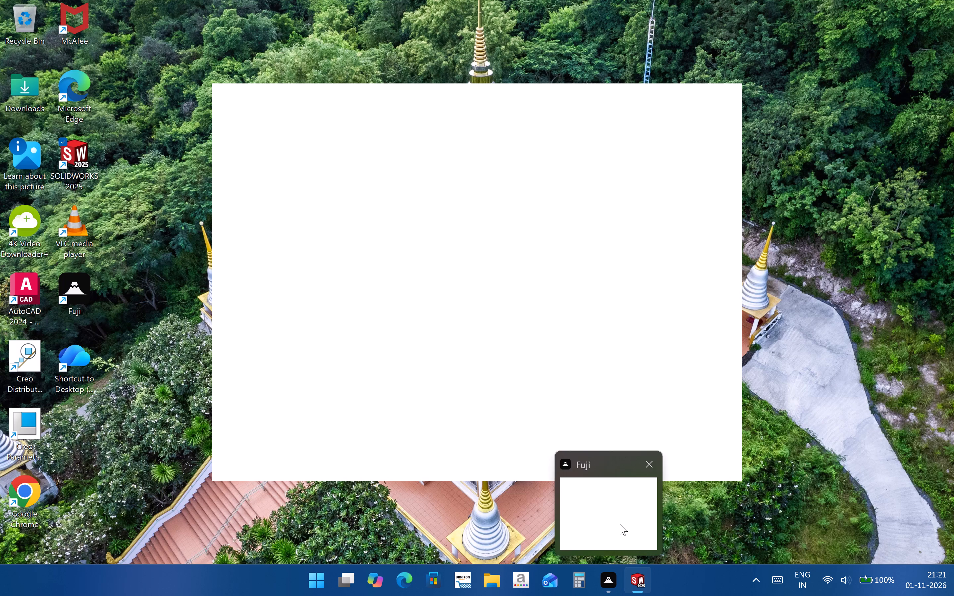
{"action": "left_click", "coordinate": [662, 528]}
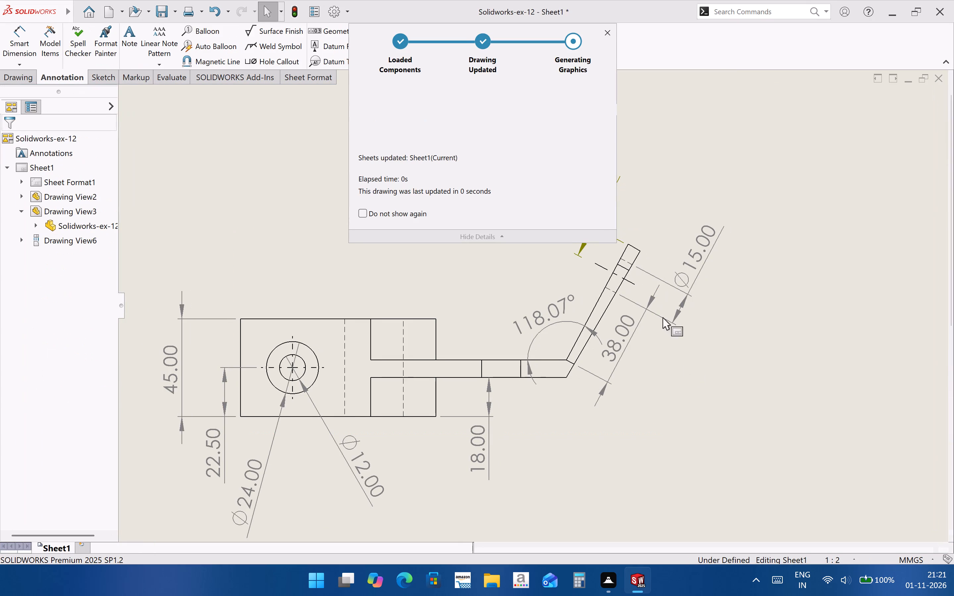
{"action": "left_click", "coordinate": [609, 37]}
{"action": "left_click", "coordinate": [607, 35]}
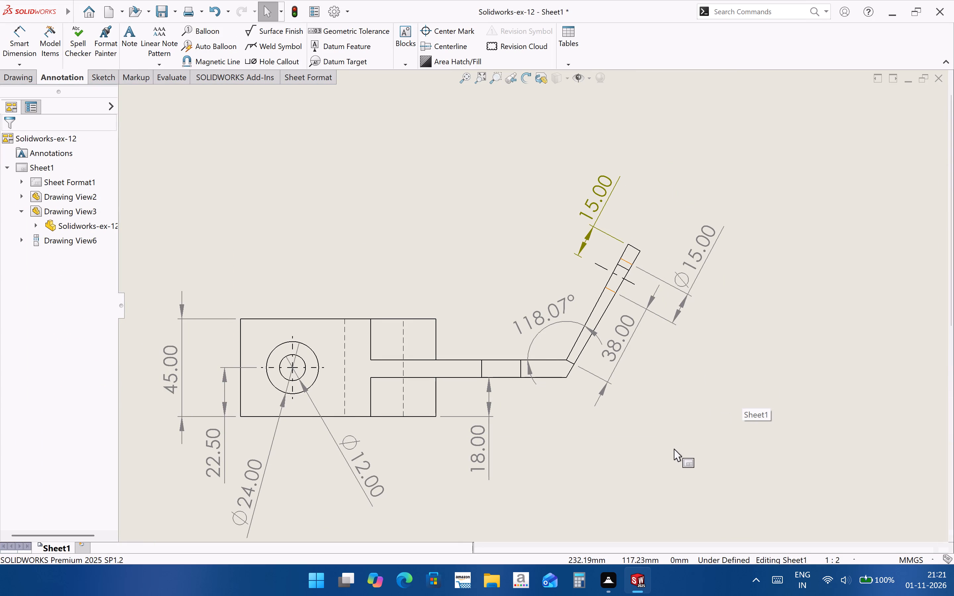
{"action": "middle_click_drag", "start_coordinate": [637, 378], "coordinate": [650, 382]}
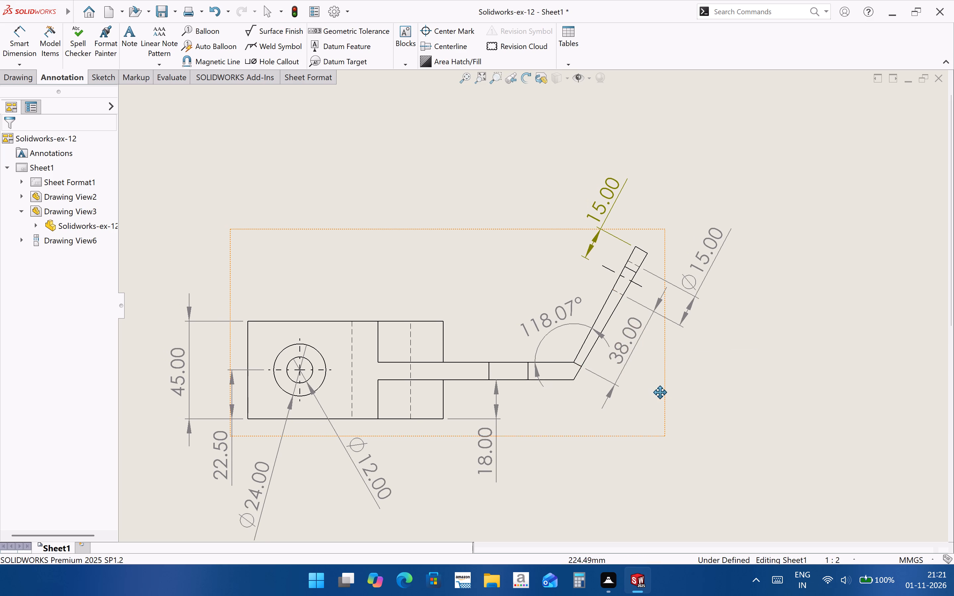
{"action": "middle_click_drag", "start_coordinate": [650, 382], "coordinate": [655, 386]}
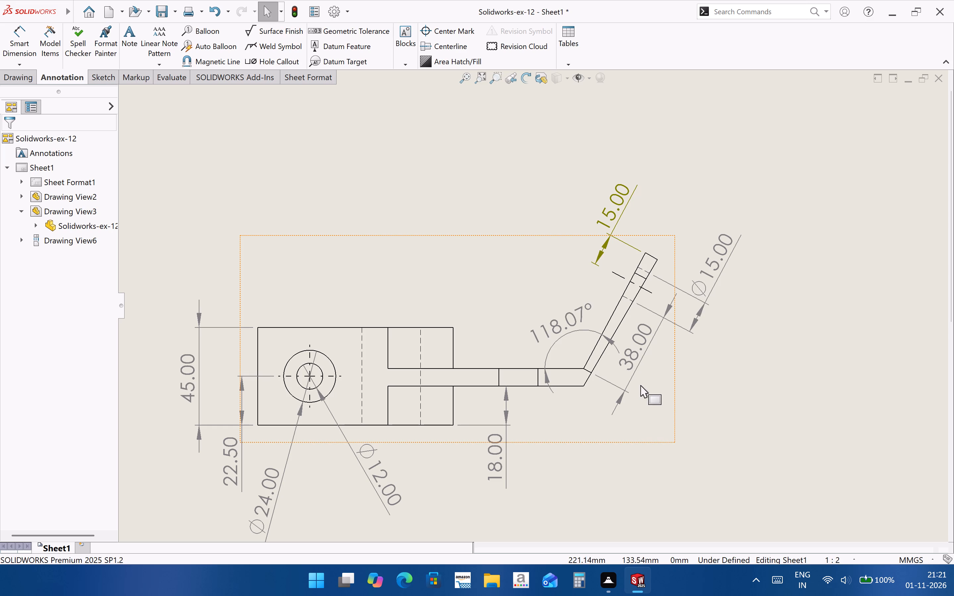
{"action": "left_click", "coordinate": [617, 211]}
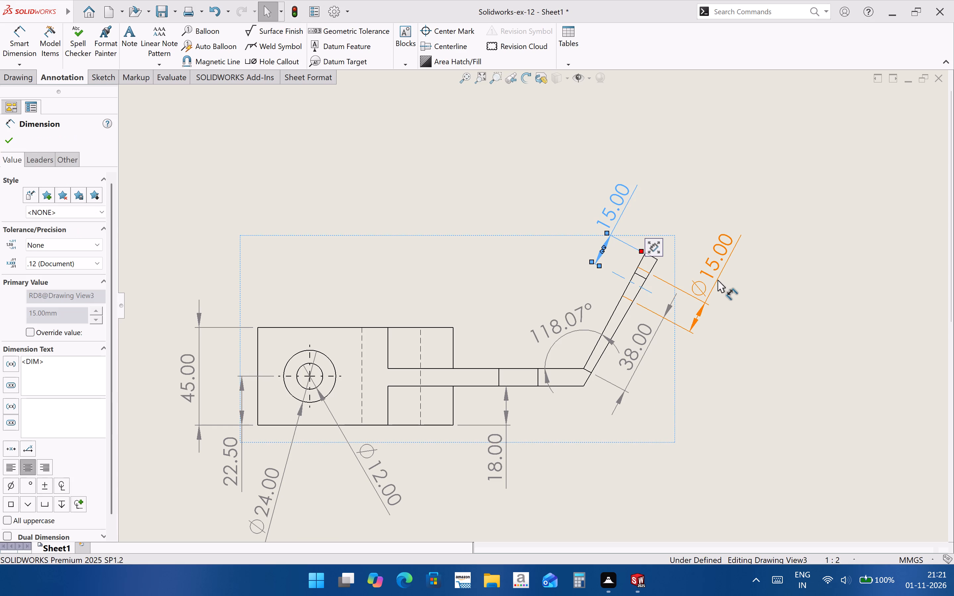
{"action": "key", "text": "Delete"}
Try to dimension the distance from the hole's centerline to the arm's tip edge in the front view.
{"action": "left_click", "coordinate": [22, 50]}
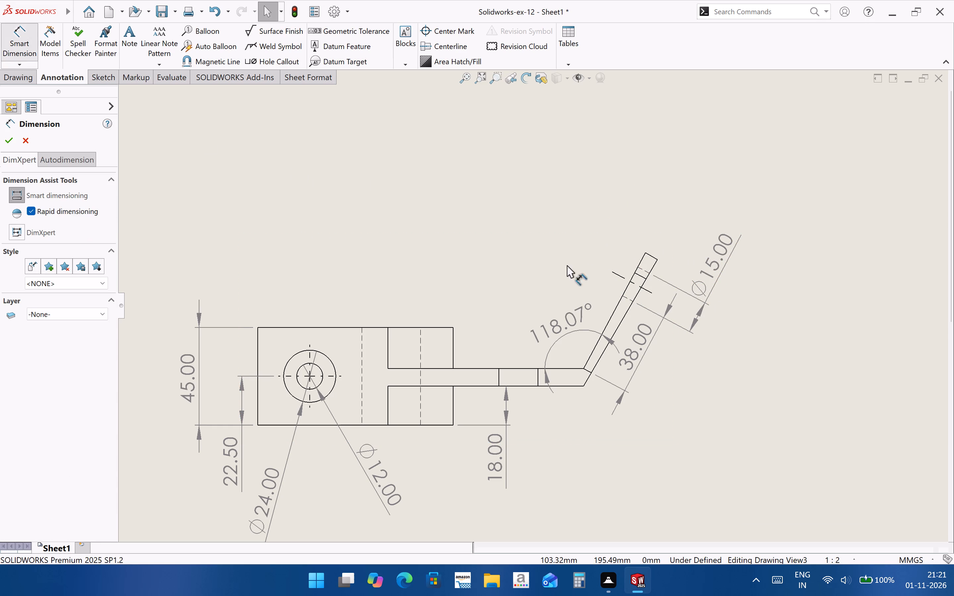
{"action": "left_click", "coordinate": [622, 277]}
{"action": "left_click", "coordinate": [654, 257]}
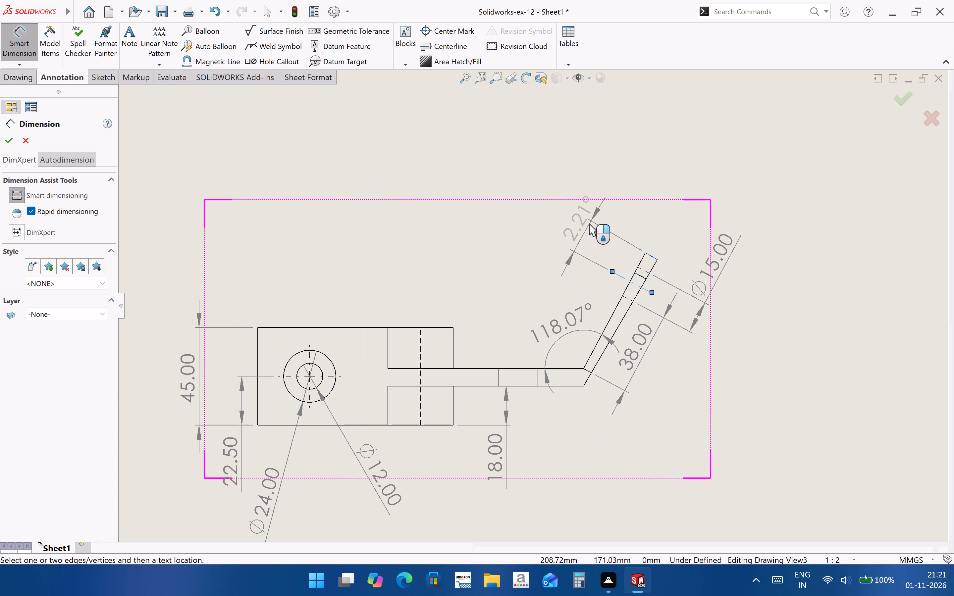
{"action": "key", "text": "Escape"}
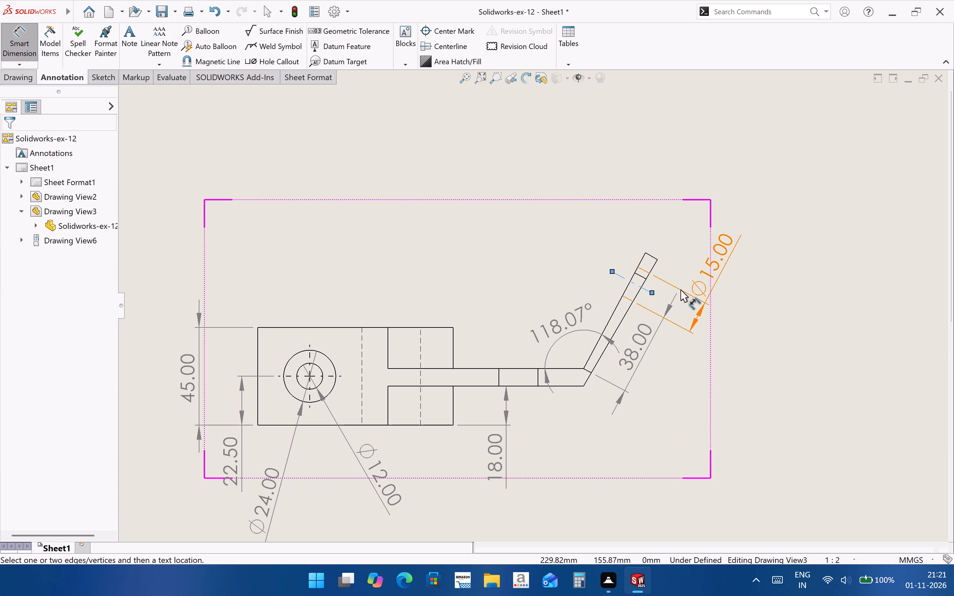
Switch to the part and examine the inclined arm and Cut-Extrude1's Sketch5 from several angles, then leave the sketch.
{"action": "key", "text": "ctrl+Tab"}
{"action": "middle_click_drag", "start_coordinate": [622, 247], "coordinate": [638, 303]}
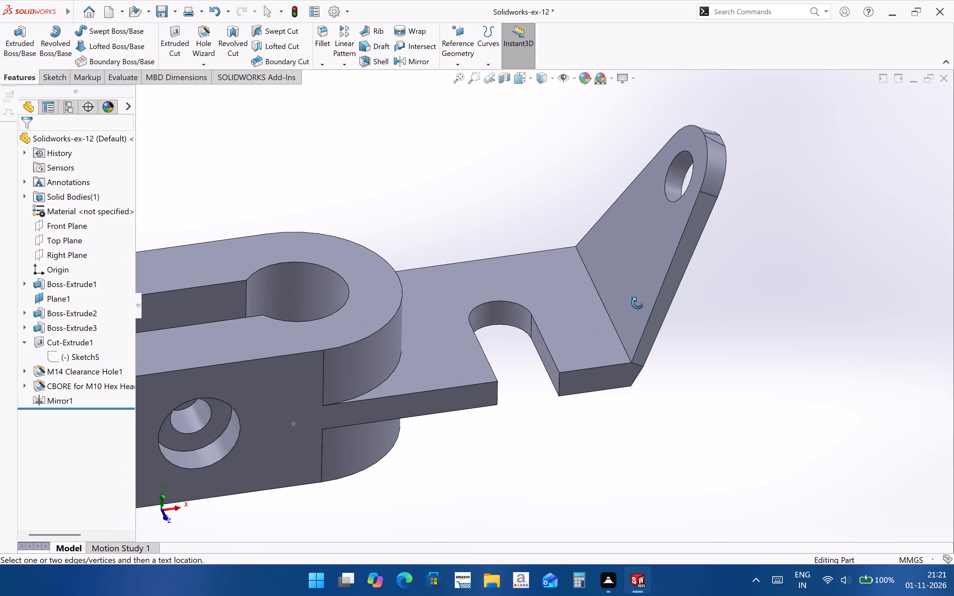
{"action": "middle_click_drag", "start_coordinate": [638, 303], "coordinate": [659, 250]}
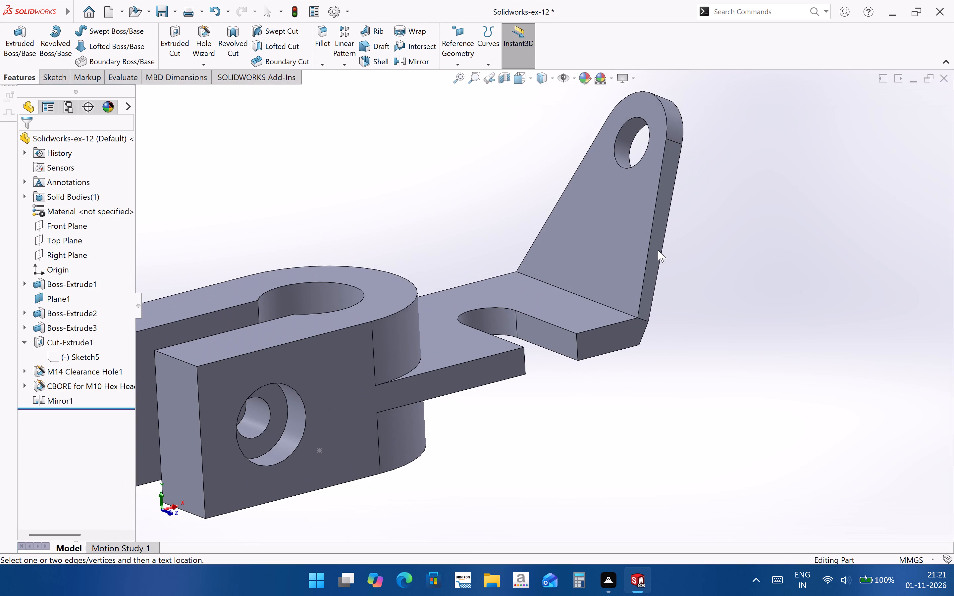
{"action": "left_click", "coordinate": [625, 266]}
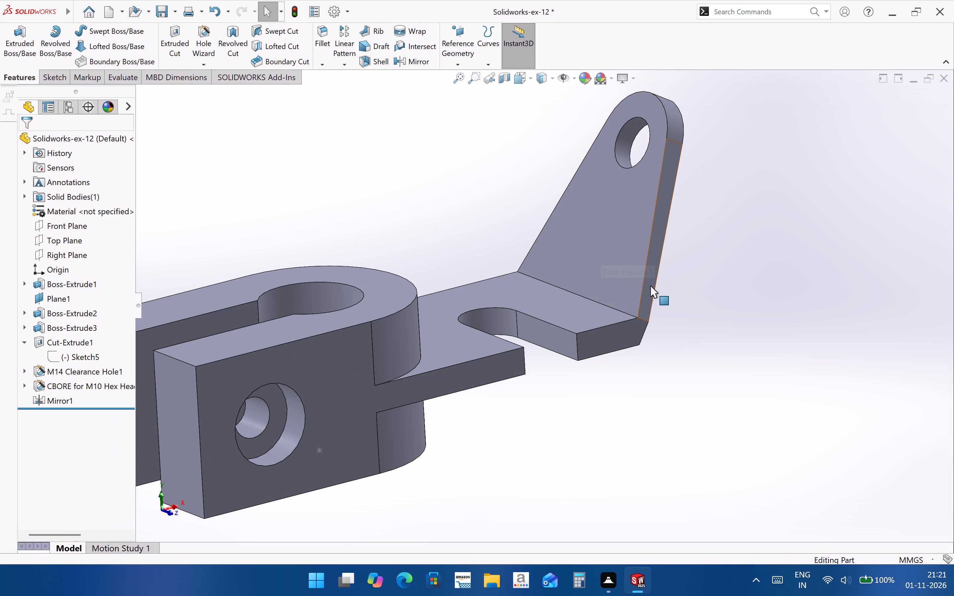
{"action": "left_click", "coordinate": [625, 248]}
{"action": "left_click", "coordinate": [739, 310]}
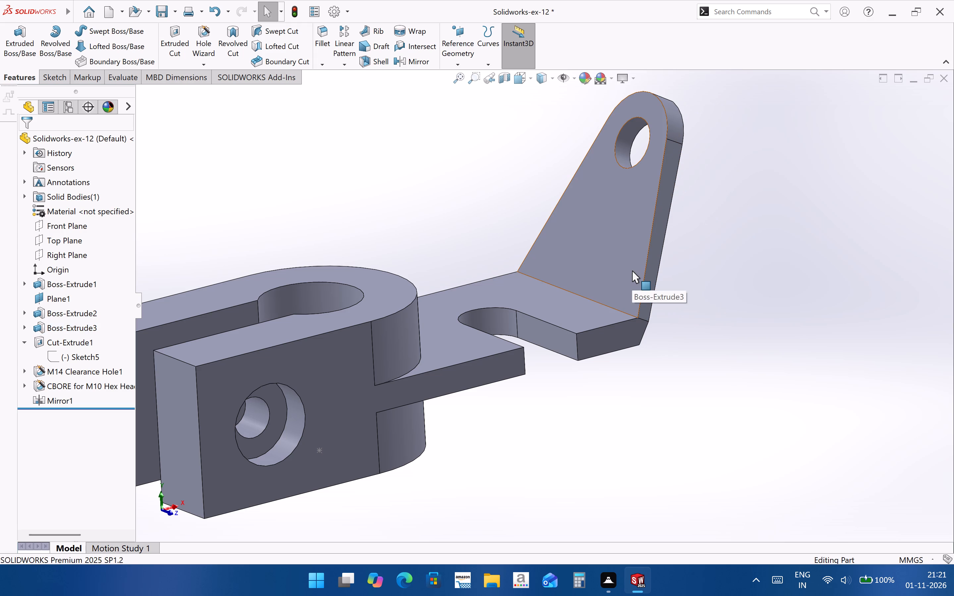
{"action": "left_click", "coordinate": [89, 351]}
{"action": "left_click", "coordinate": [99, 328]}
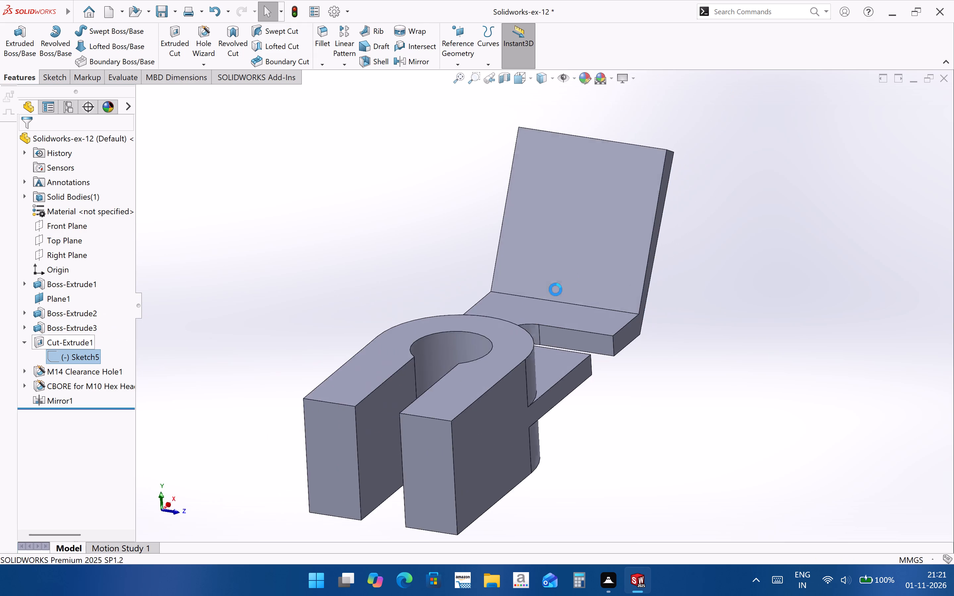
{"action": "scroll", "coordinate": [566, 231], "scroll_direction": "down", "scroll_amount": 3}
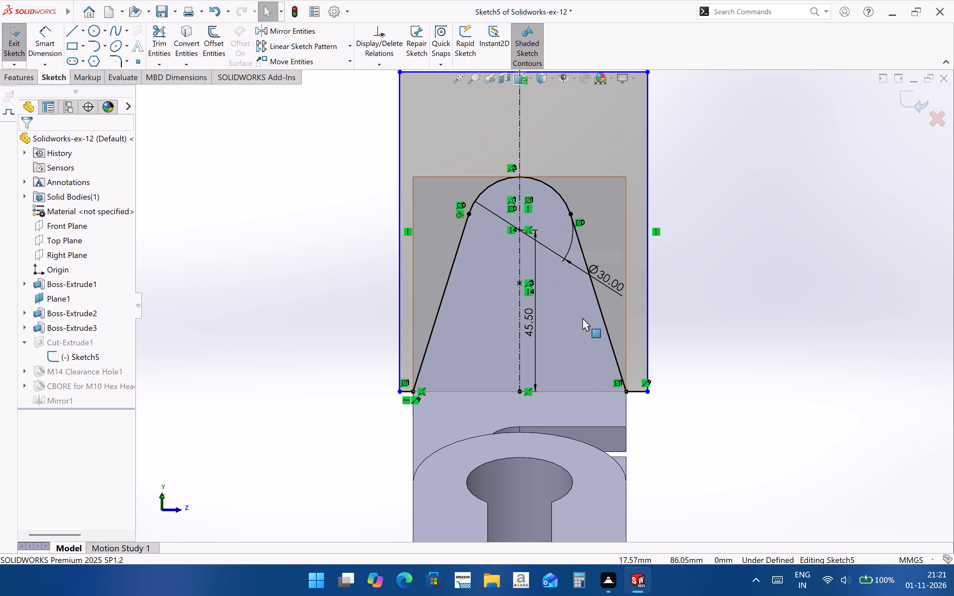
{"action": "middle_click_drag", "start_coordinate": [574, 310], "coordinate": [521, 289]}
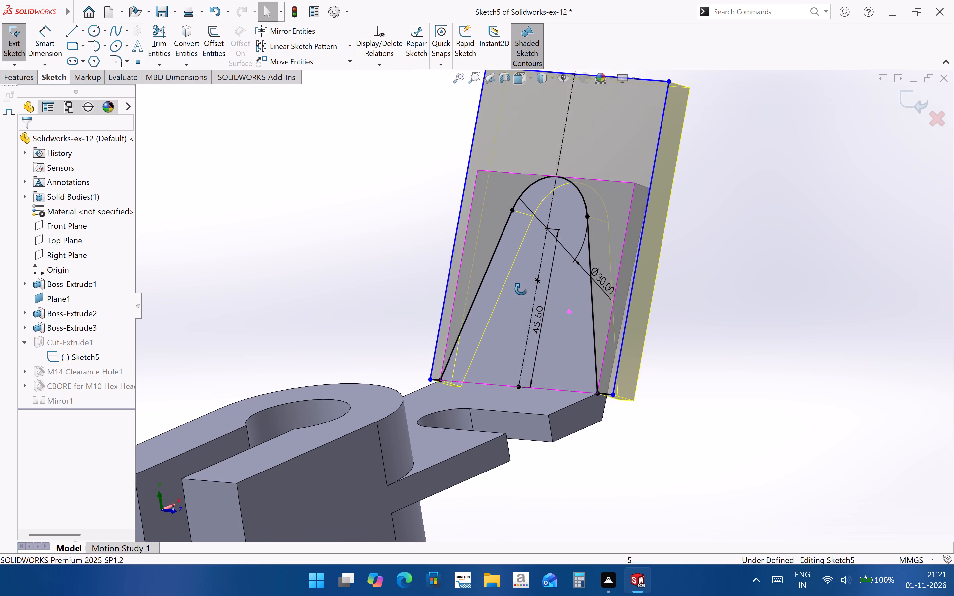
{"action": "middle_click_drag", "start_coordinate": [521, 289], "coordinate": [570, 330]}
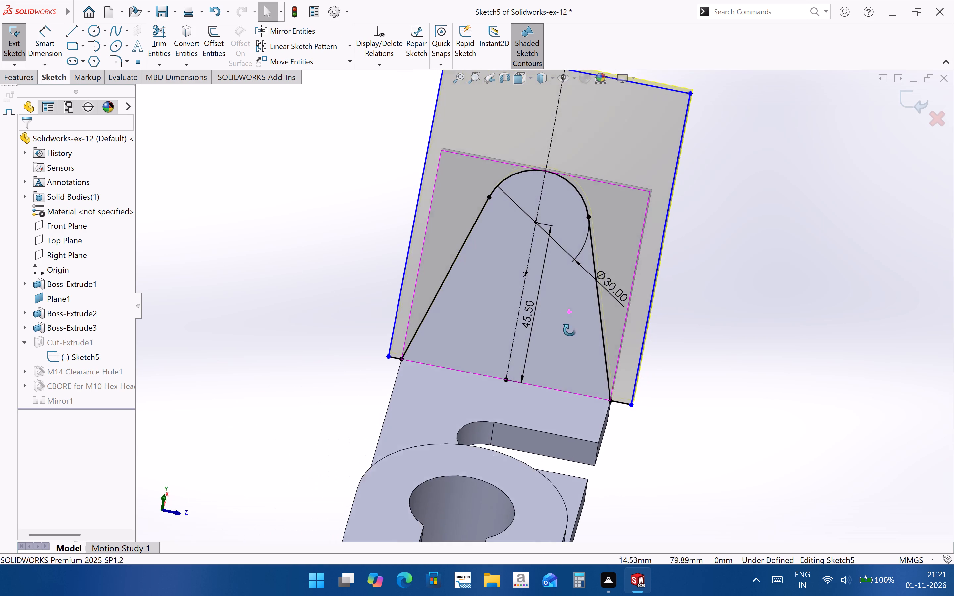
{"action": "middle_click_drag", "start_coordinate": [570, 330], "coordinate": [465, 256]}
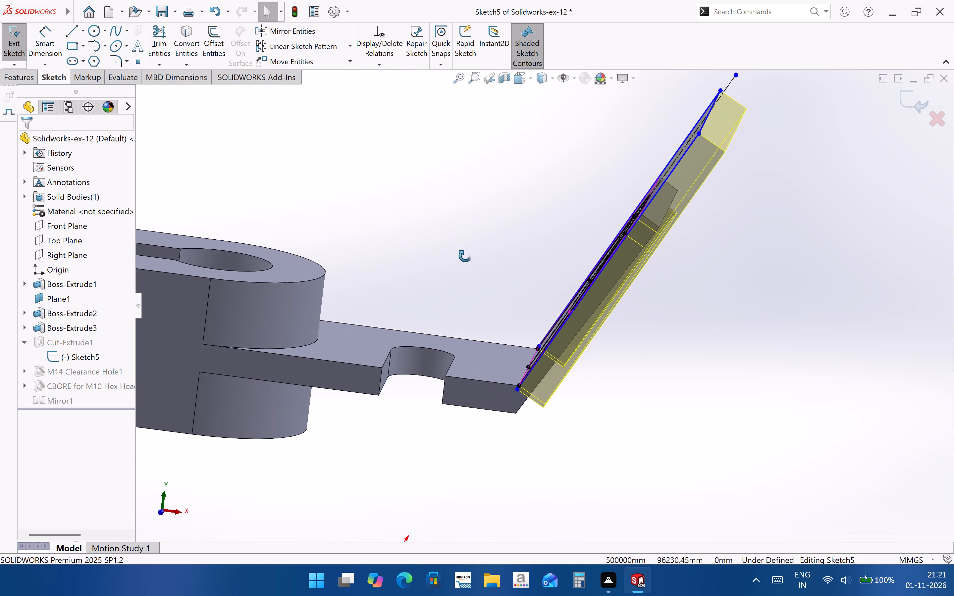
{"action": "middle_click_drag", "start_coordinate": [465, 256], "coordinate": [471, 243]}
{"action": "scroll", "coordinate": [633, 349], "scroll_direction": "up", "scroll_amount": 1}
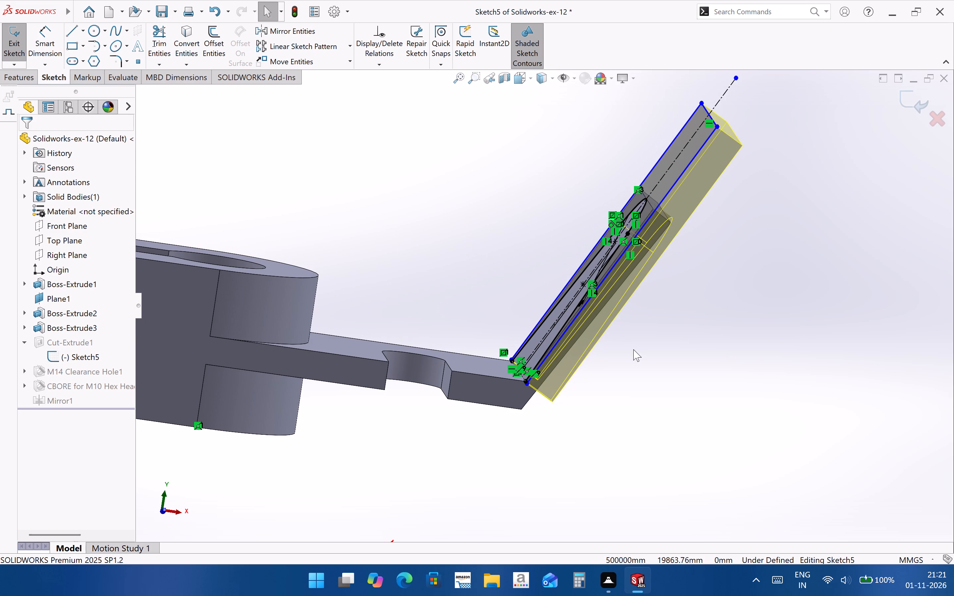
{"action": "scroll", "coordinate": [633, 349], "scroll_direction": "up", "scroll_amount": 1}
{"action": "left_click", "coordinate": [523, 429]}
{"action": "left_click", "coordinate": [904, 103]}
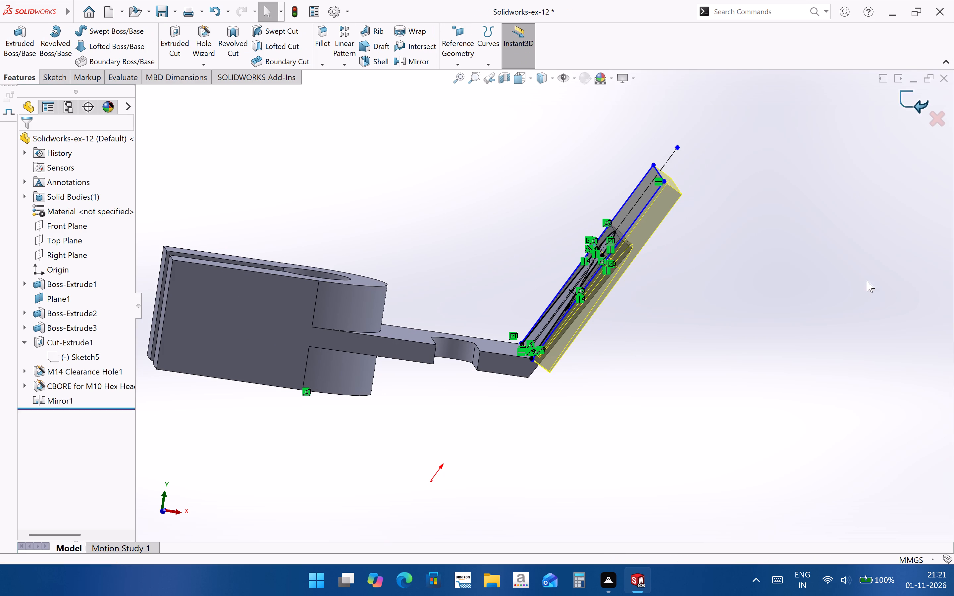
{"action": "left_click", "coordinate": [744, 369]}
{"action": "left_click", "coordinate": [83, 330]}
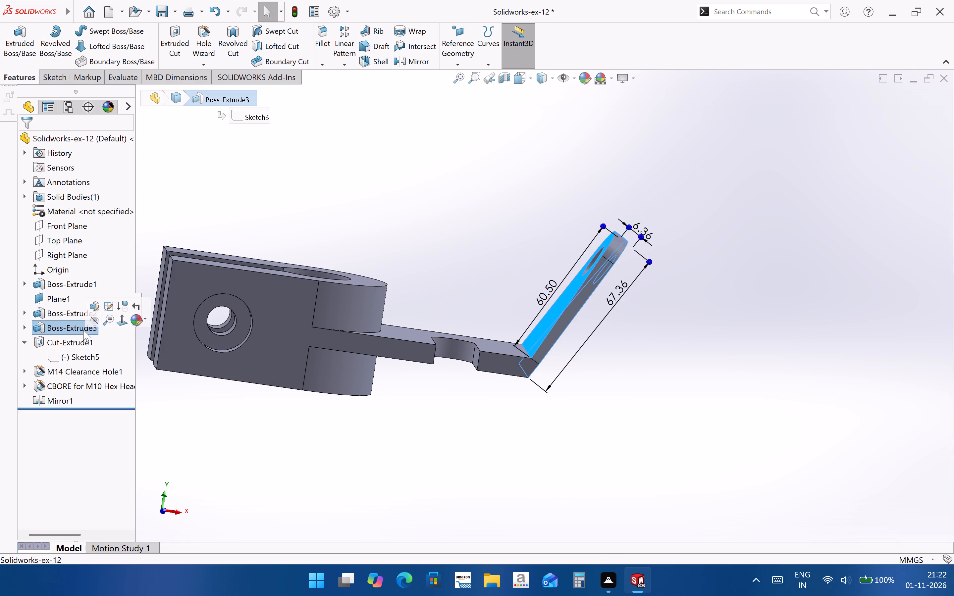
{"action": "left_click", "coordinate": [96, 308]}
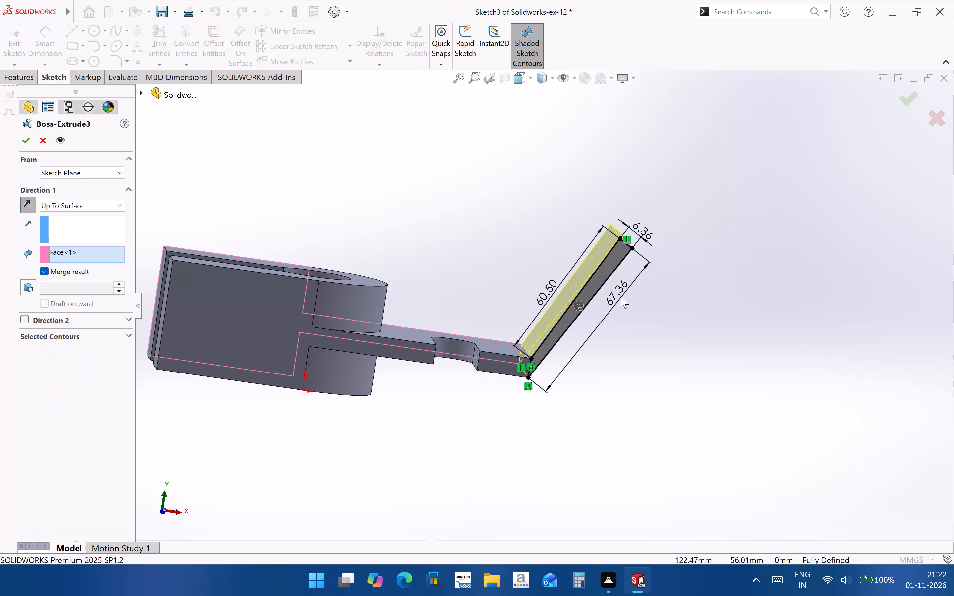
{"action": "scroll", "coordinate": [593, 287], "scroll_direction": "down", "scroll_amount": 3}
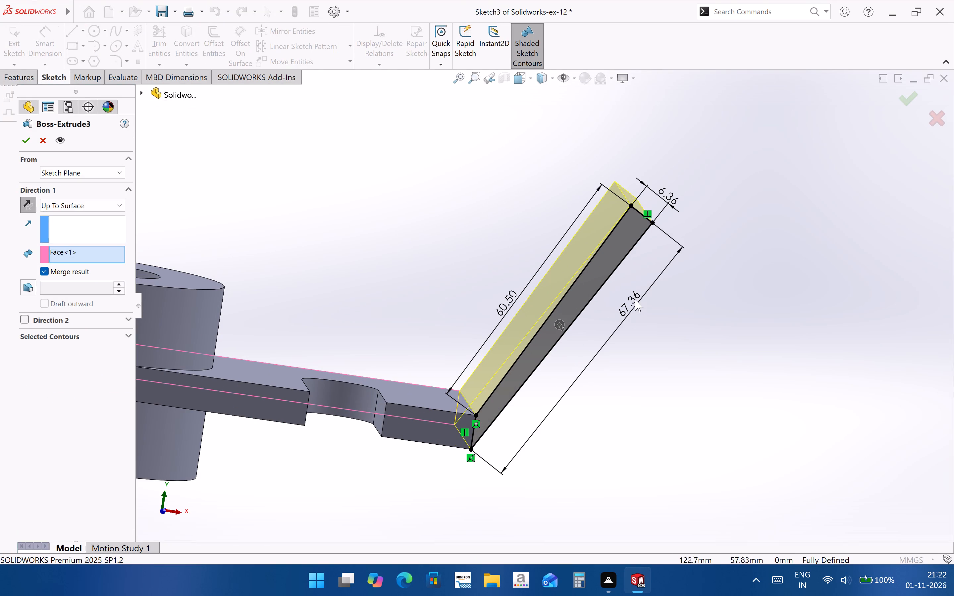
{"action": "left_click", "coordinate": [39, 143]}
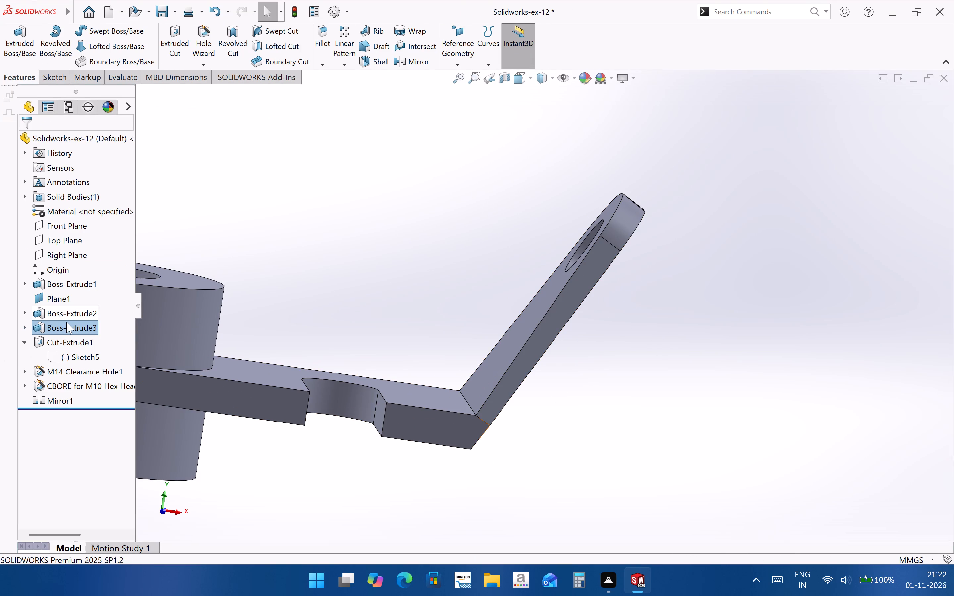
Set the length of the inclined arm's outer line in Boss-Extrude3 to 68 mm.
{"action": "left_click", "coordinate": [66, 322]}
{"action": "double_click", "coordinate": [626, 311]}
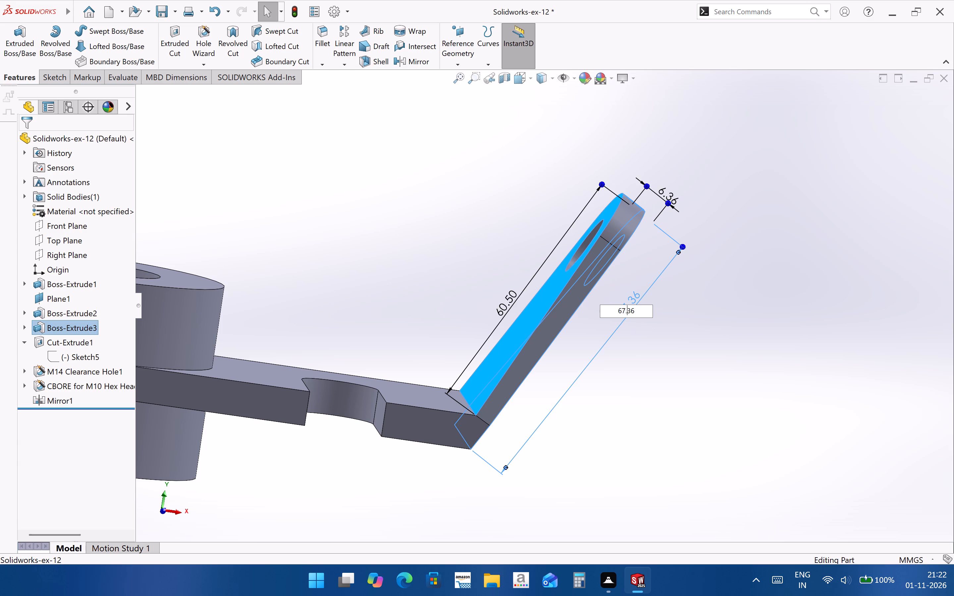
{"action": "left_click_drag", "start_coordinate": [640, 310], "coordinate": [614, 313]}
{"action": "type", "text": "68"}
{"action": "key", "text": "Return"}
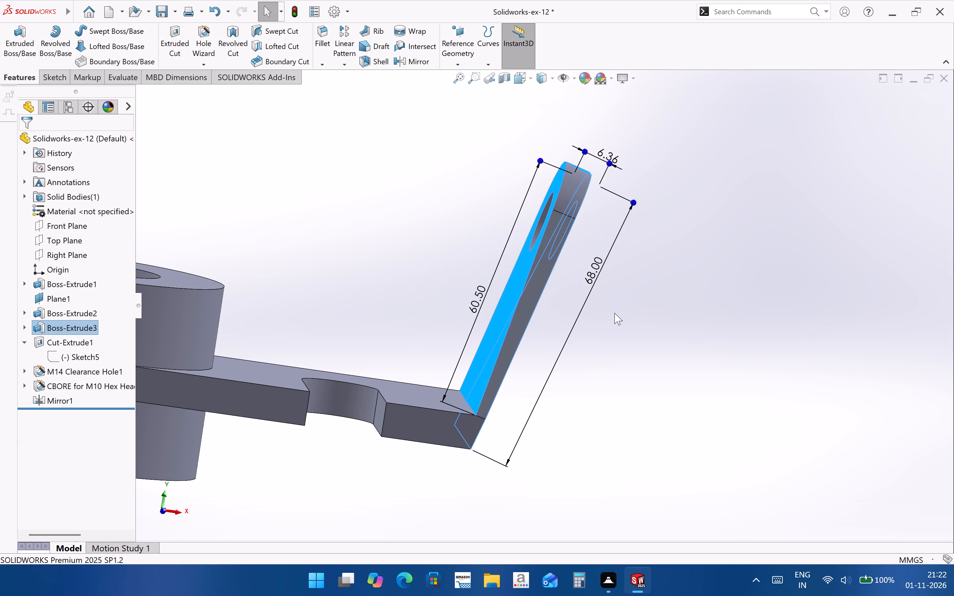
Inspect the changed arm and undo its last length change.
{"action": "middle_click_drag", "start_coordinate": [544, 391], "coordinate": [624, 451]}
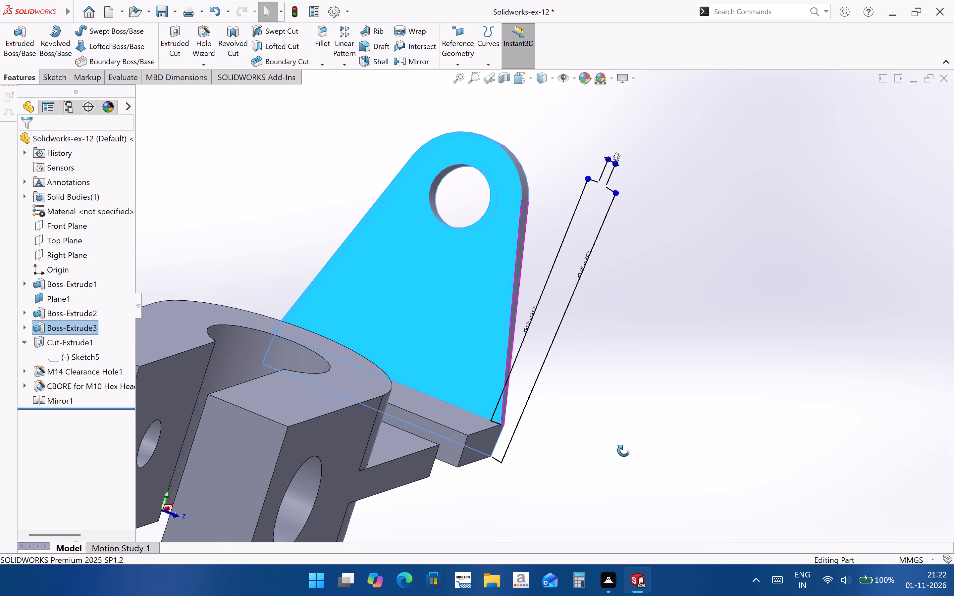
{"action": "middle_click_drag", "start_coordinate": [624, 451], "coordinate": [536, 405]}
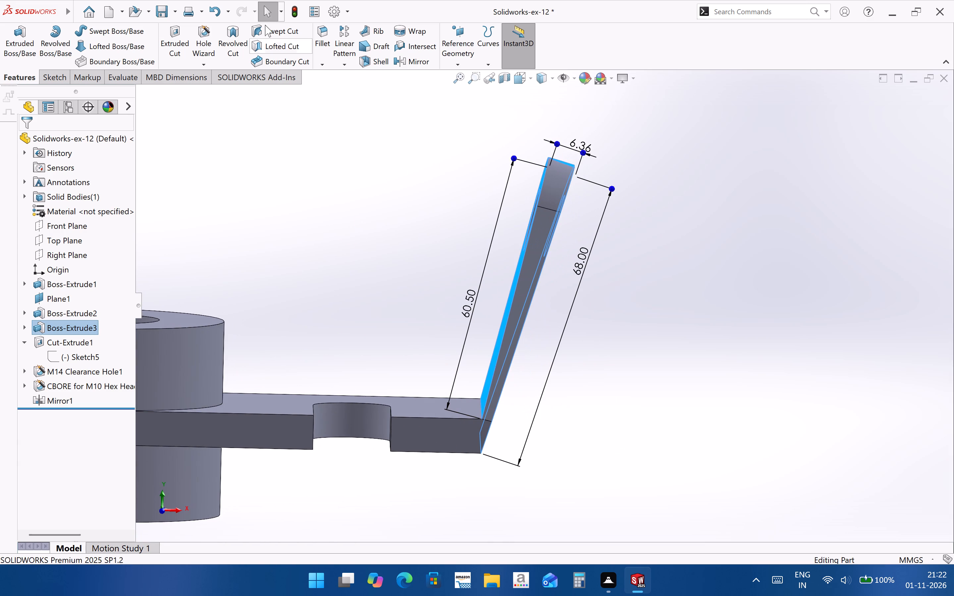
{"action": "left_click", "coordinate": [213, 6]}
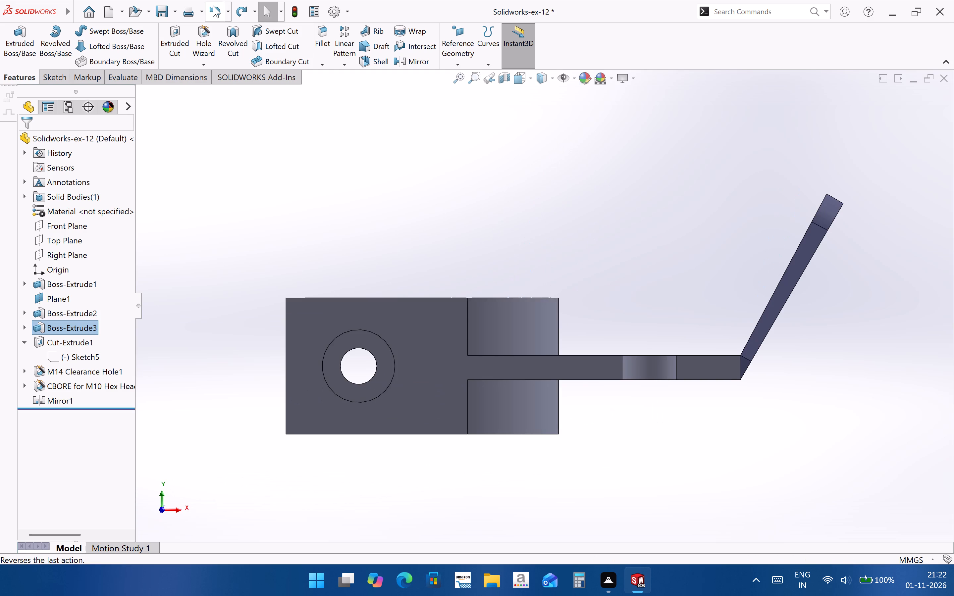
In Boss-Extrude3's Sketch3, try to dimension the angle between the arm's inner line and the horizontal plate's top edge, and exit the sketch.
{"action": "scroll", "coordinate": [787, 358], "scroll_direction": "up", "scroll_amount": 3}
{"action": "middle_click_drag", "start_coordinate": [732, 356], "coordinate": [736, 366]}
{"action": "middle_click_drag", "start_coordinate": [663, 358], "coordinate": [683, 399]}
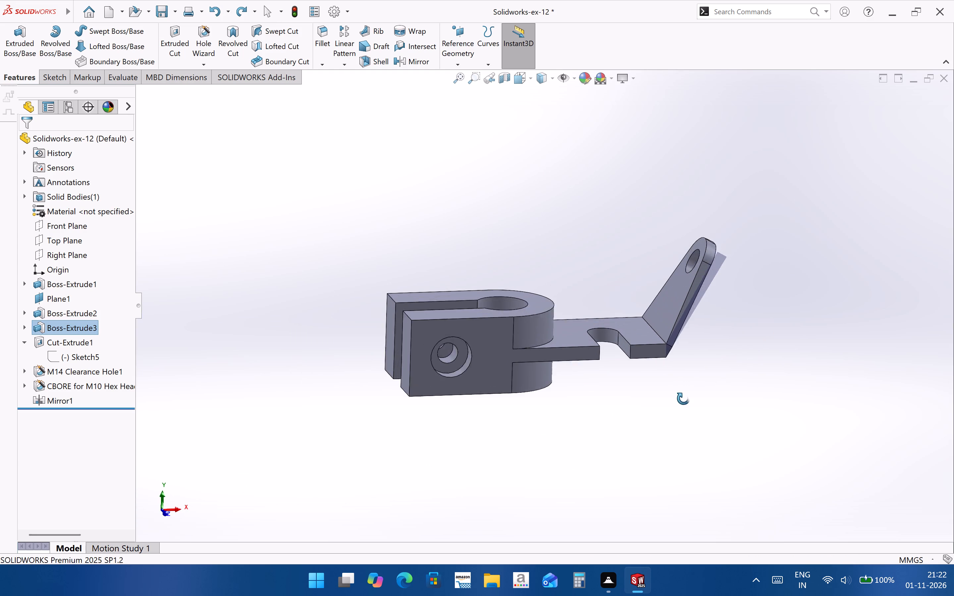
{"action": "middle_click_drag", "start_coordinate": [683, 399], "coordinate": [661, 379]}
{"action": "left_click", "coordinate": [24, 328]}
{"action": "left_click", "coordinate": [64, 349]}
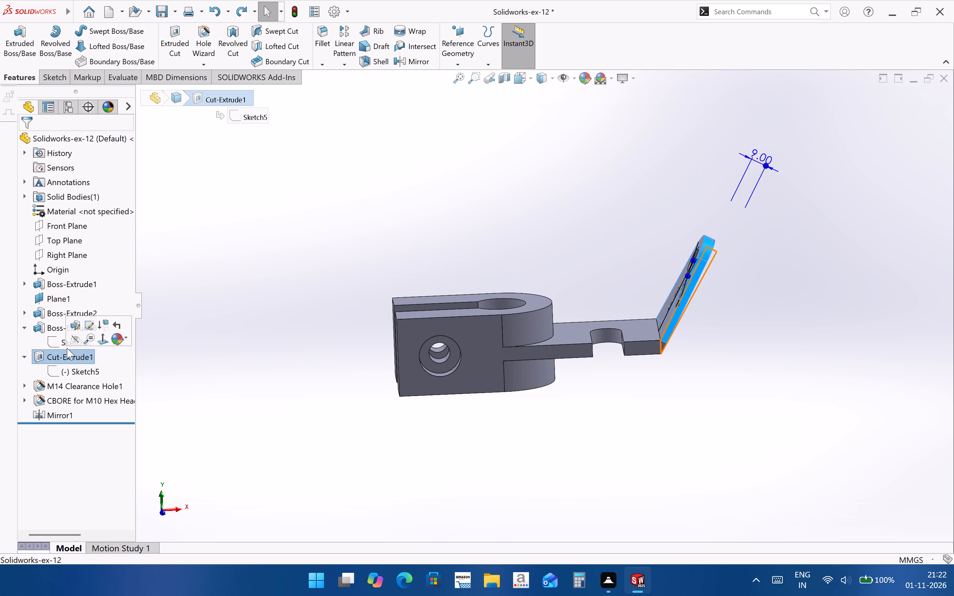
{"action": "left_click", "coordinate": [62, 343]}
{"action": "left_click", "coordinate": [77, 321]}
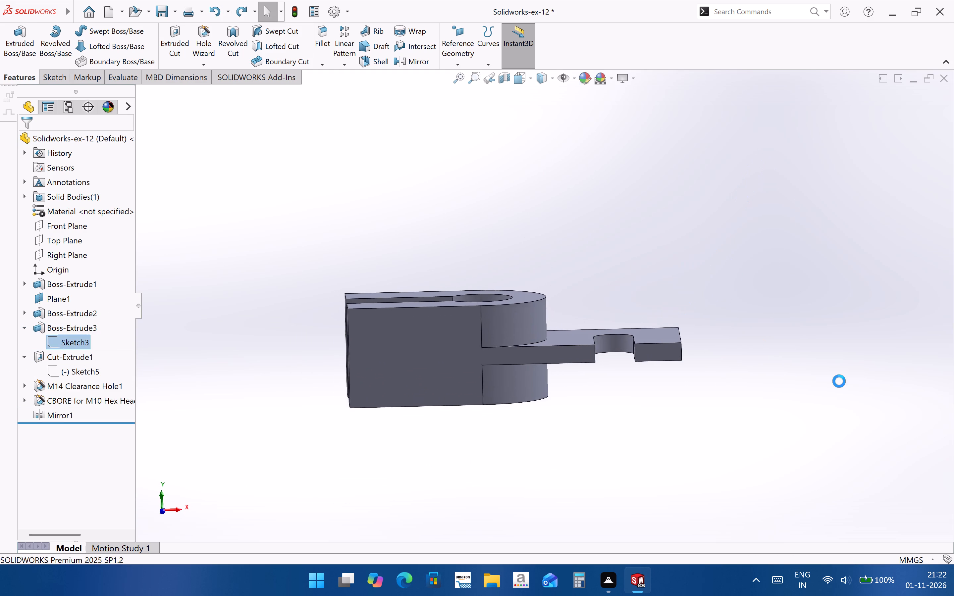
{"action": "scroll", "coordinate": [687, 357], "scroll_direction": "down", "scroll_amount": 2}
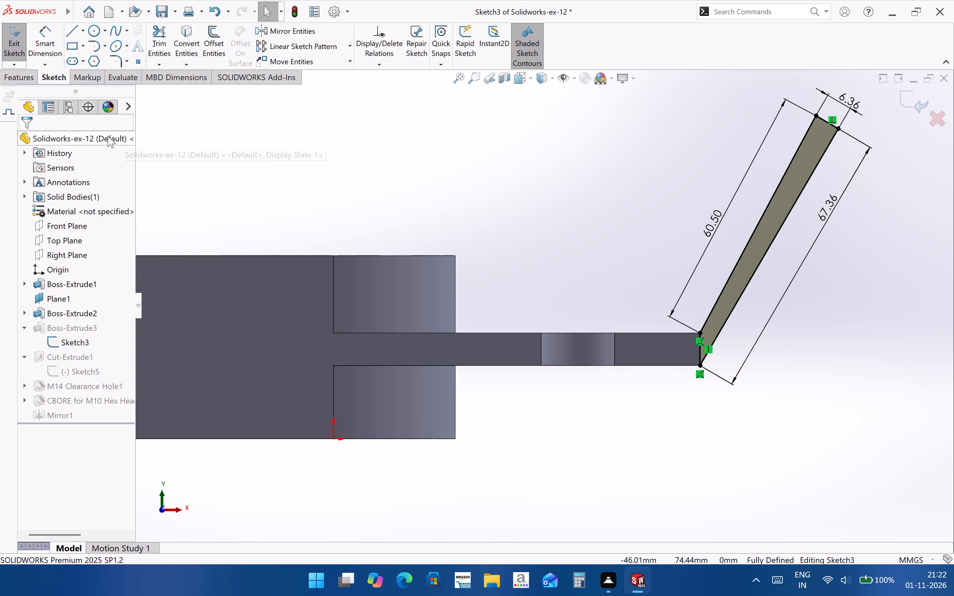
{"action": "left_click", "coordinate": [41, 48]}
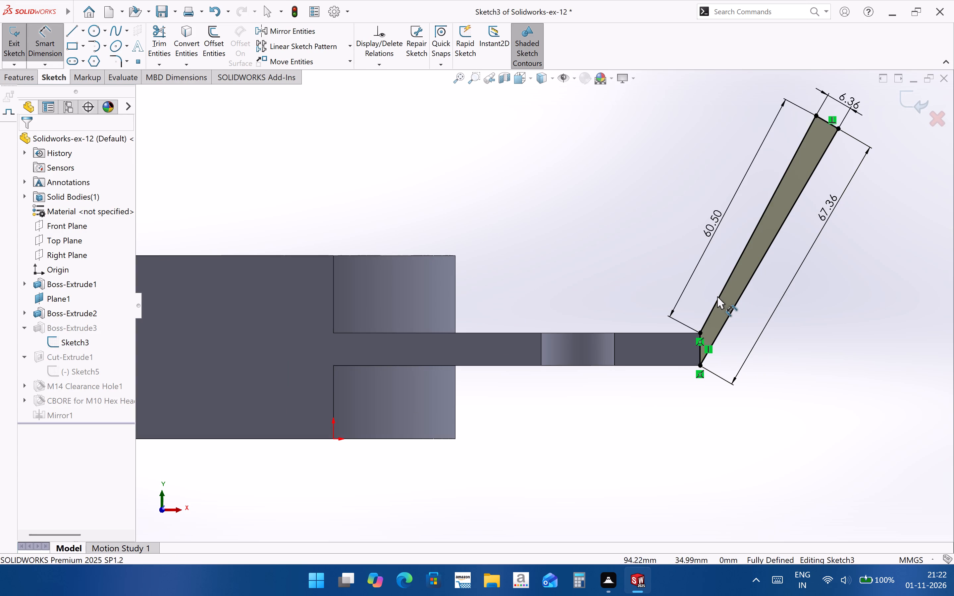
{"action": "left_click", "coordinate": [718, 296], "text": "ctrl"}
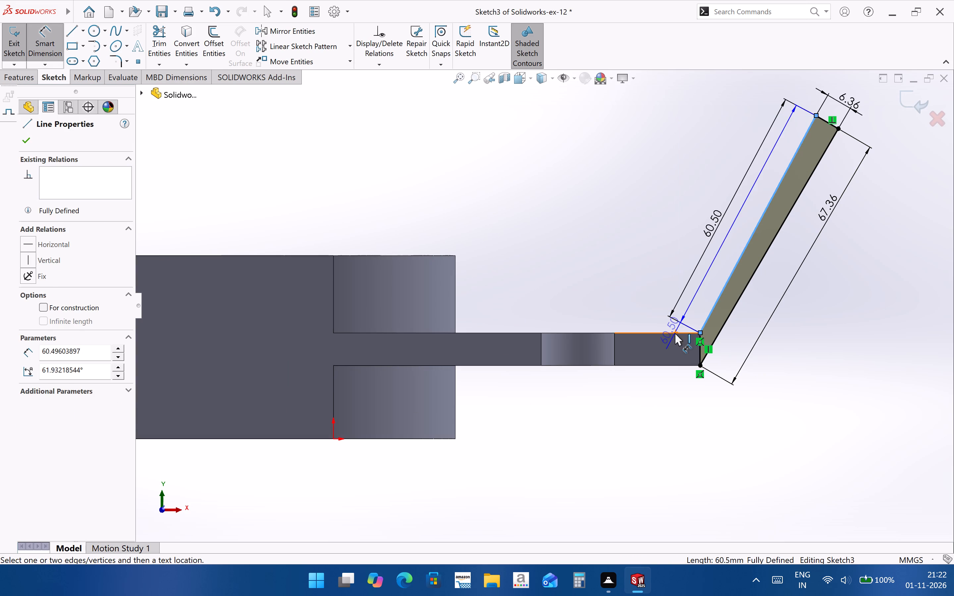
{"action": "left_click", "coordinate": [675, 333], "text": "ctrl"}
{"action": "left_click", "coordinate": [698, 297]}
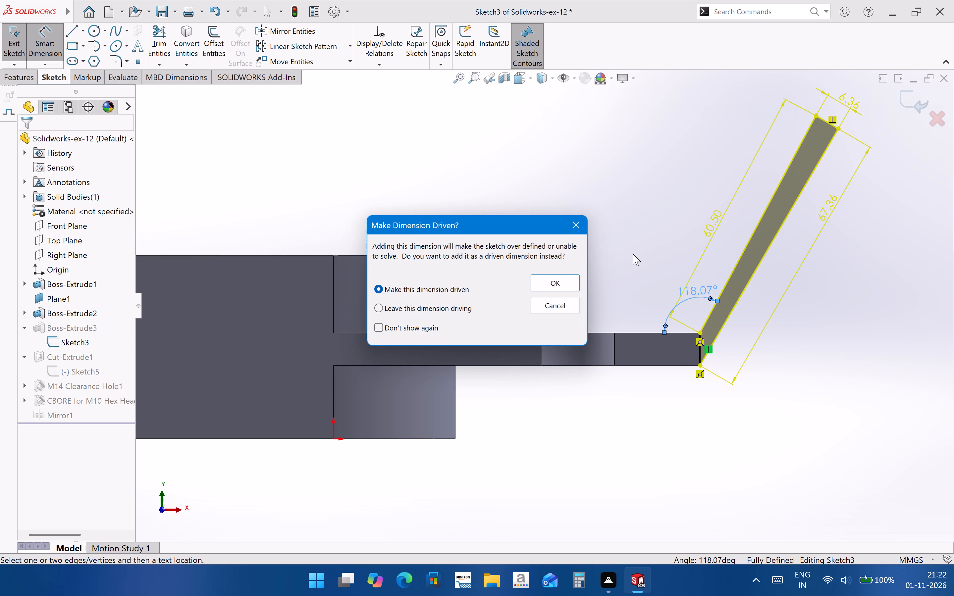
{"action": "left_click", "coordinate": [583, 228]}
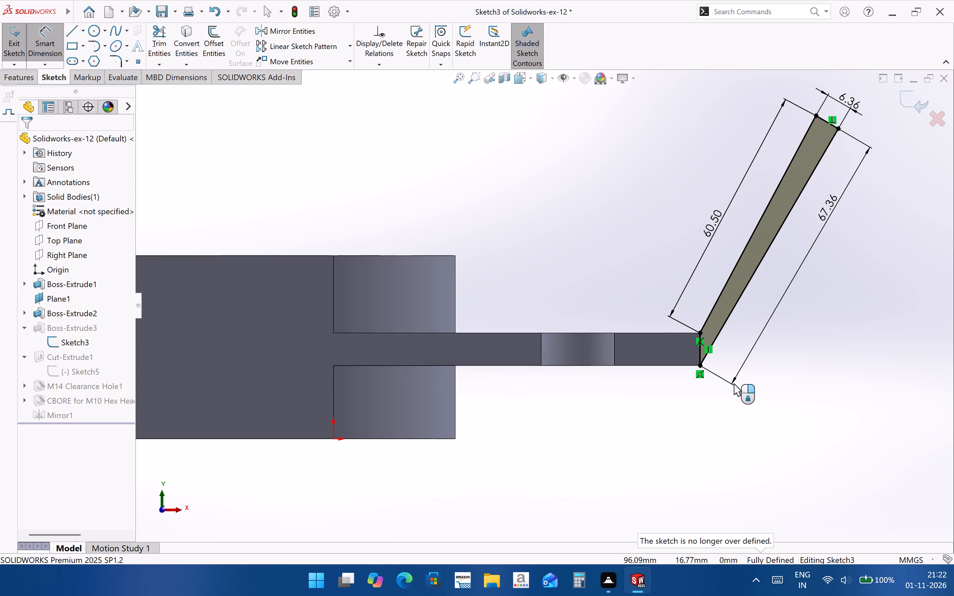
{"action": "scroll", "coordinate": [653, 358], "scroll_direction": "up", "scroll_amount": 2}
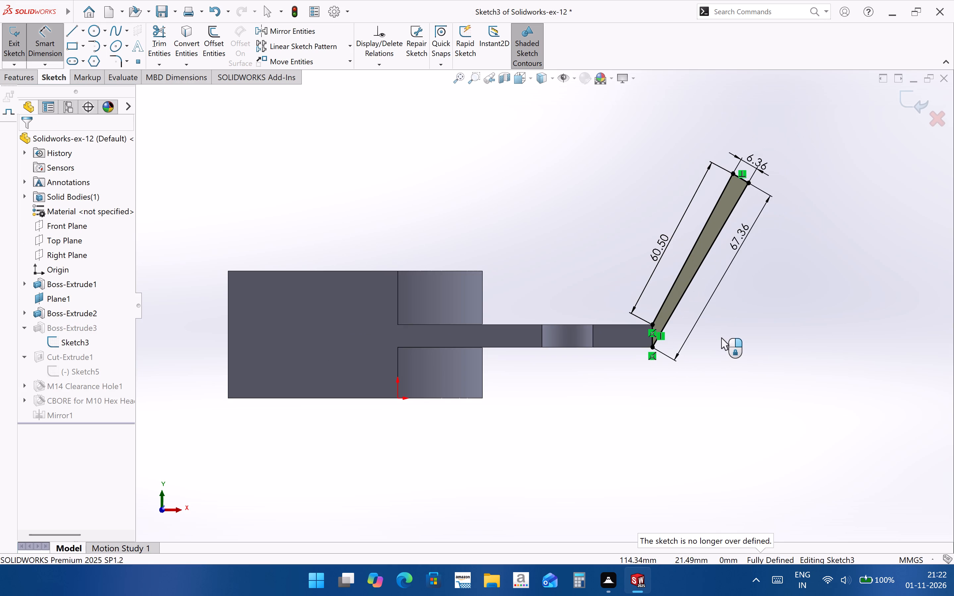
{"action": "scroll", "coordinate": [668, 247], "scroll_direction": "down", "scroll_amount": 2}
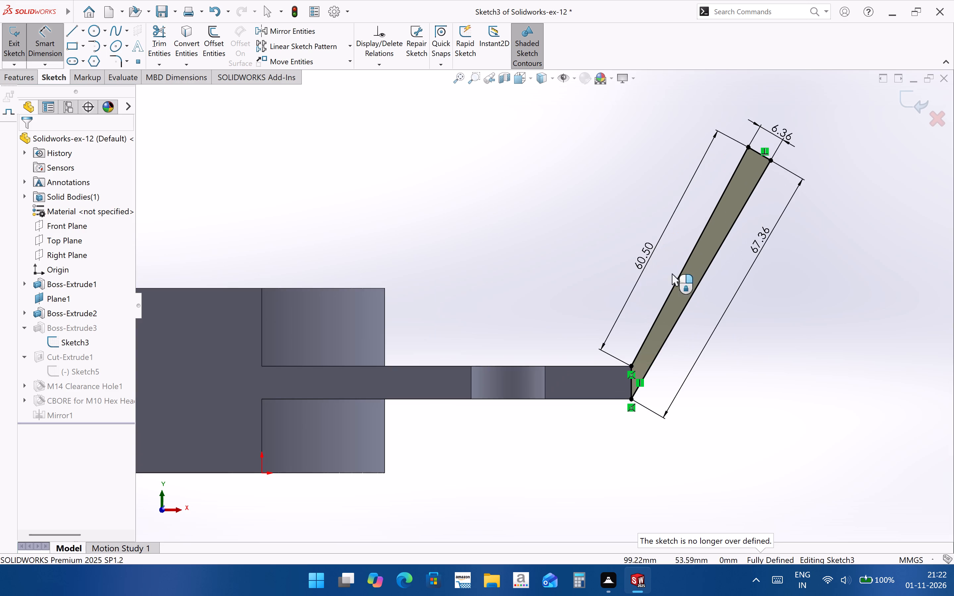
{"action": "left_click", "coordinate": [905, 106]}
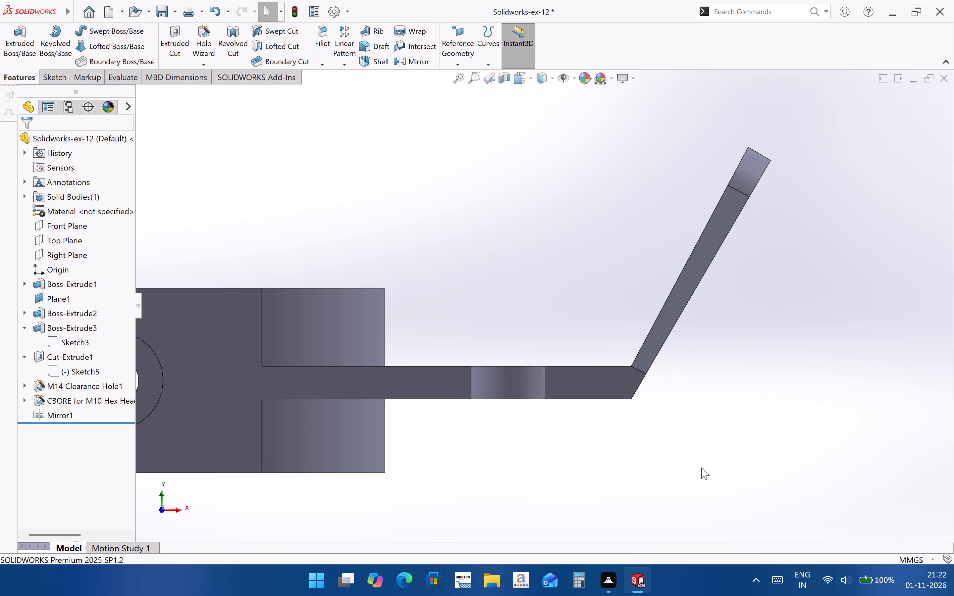
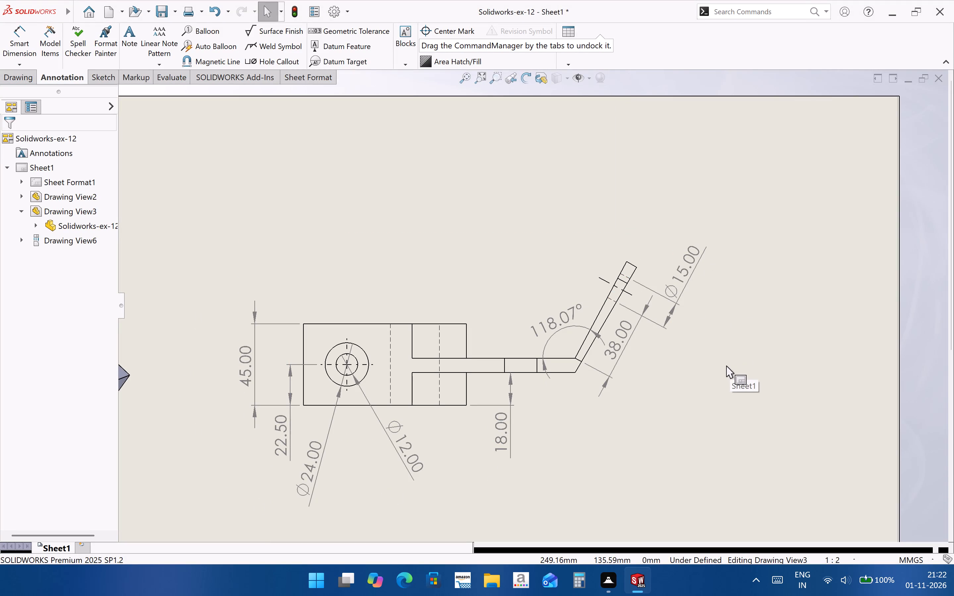
Switch from the drawing to the part and open Sketch3, the inclined arm's profile, for editing.
{"action": "key", "text": "ctrl+Tab"}
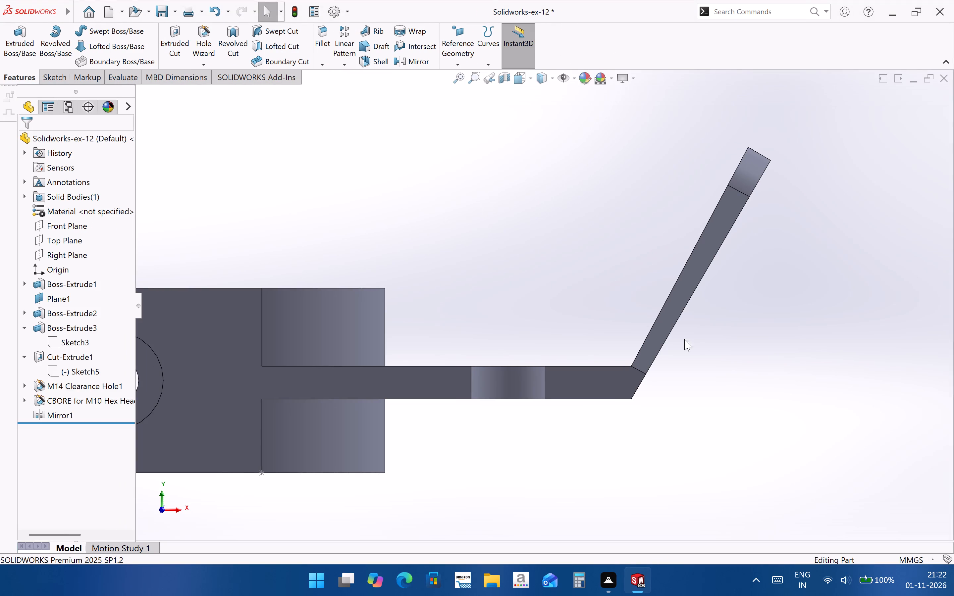
{"action": "left_click", "coordinate": [73, 334]}
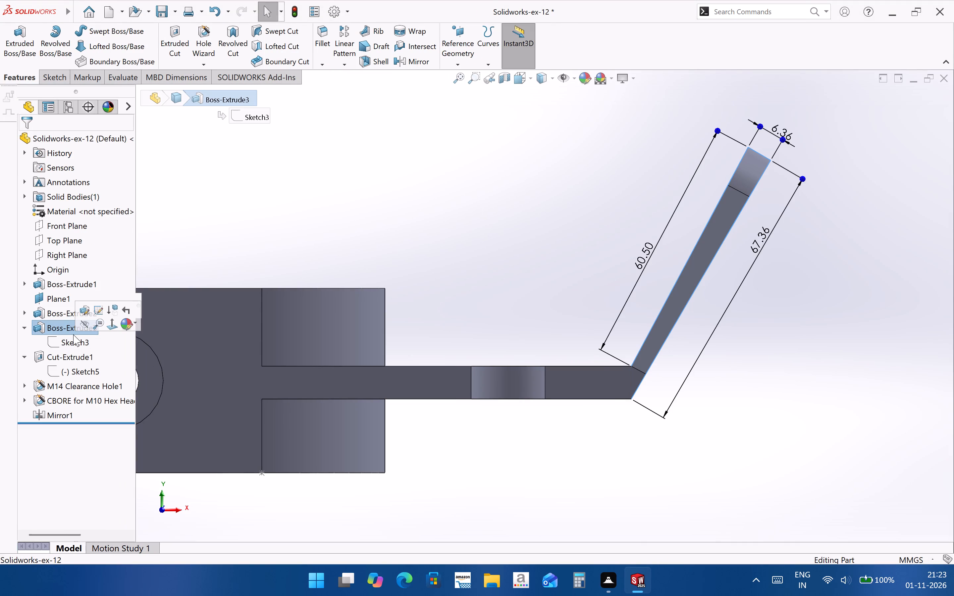
{"action": "left_click", "coordinate": [67, 340]}
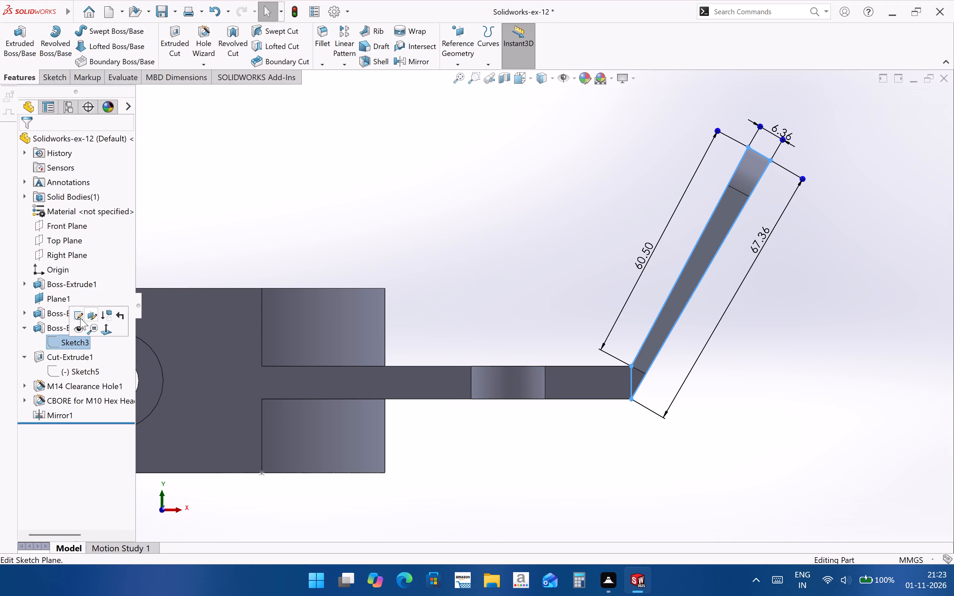
{"action": "left_click", "coordinate": [80, 318]}
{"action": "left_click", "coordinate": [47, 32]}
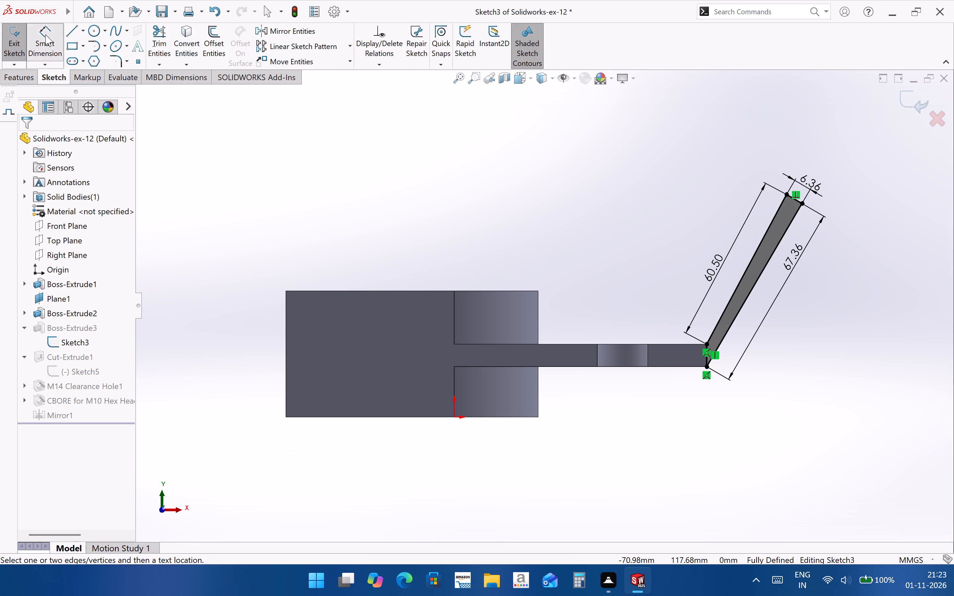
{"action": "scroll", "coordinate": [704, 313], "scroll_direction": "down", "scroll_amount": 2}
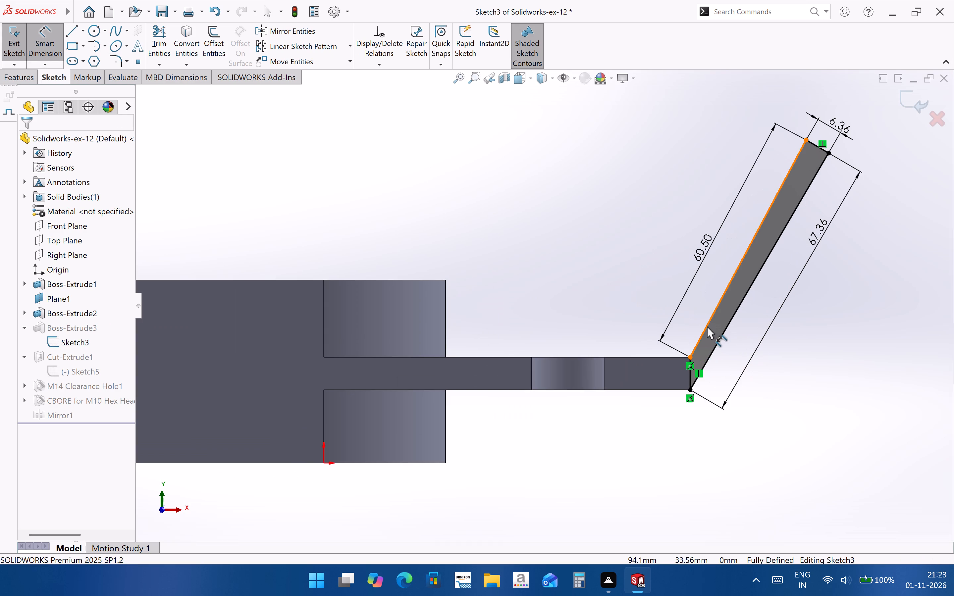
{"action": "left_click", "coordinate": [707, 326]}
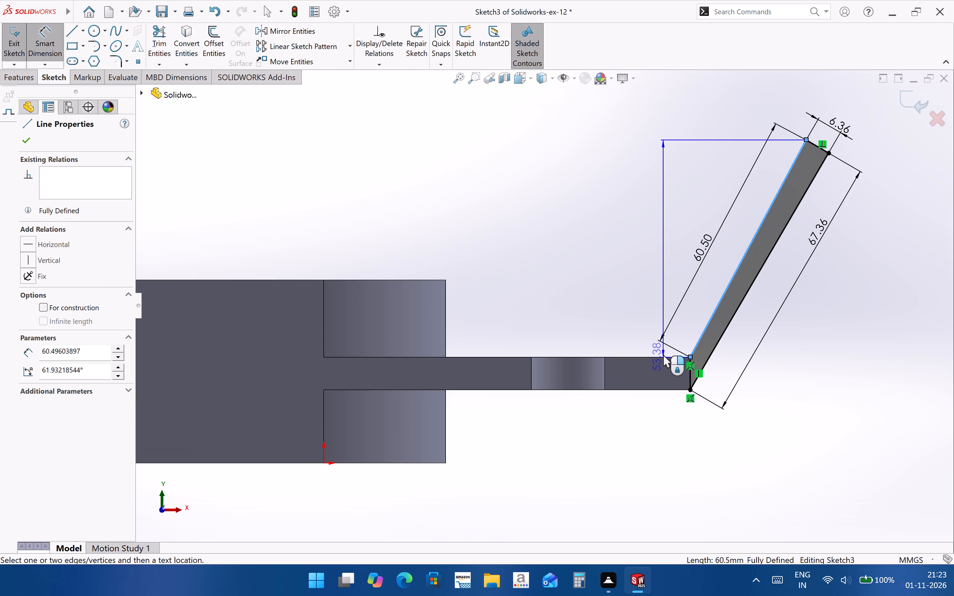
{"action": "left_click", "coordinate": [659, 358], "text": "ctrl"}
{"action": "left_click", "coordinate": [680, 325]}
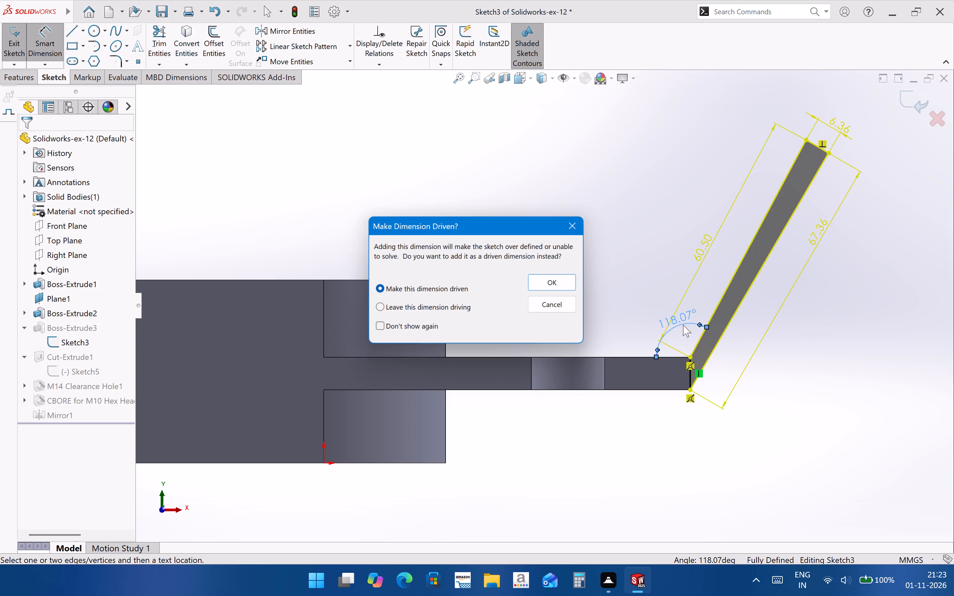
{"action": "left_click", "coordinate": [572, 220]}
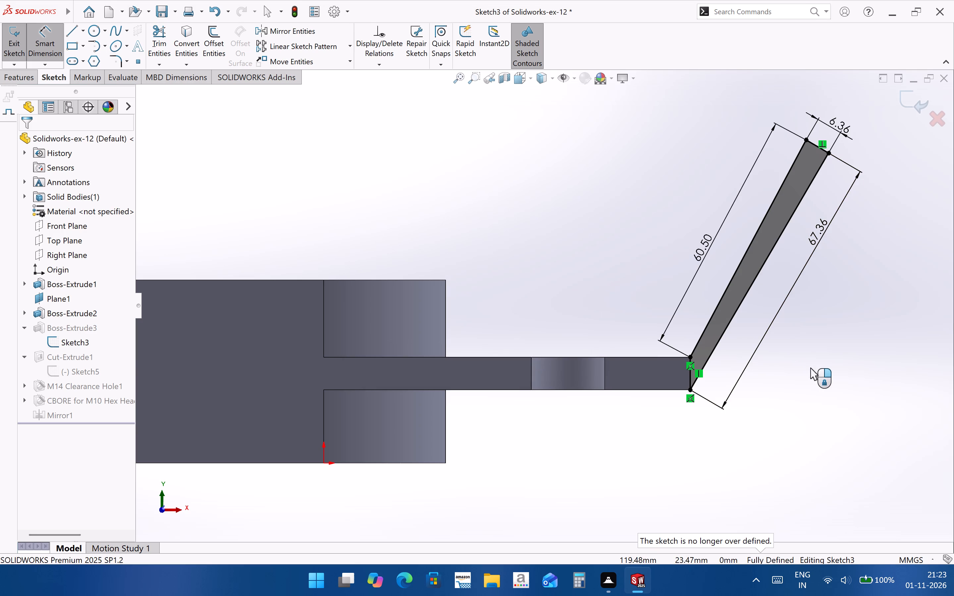
Delete the 6.36 mm thickness dimension at the tip of the inclined arm's profile.
{"action": "left_click", "coordinate": [844, 122]}
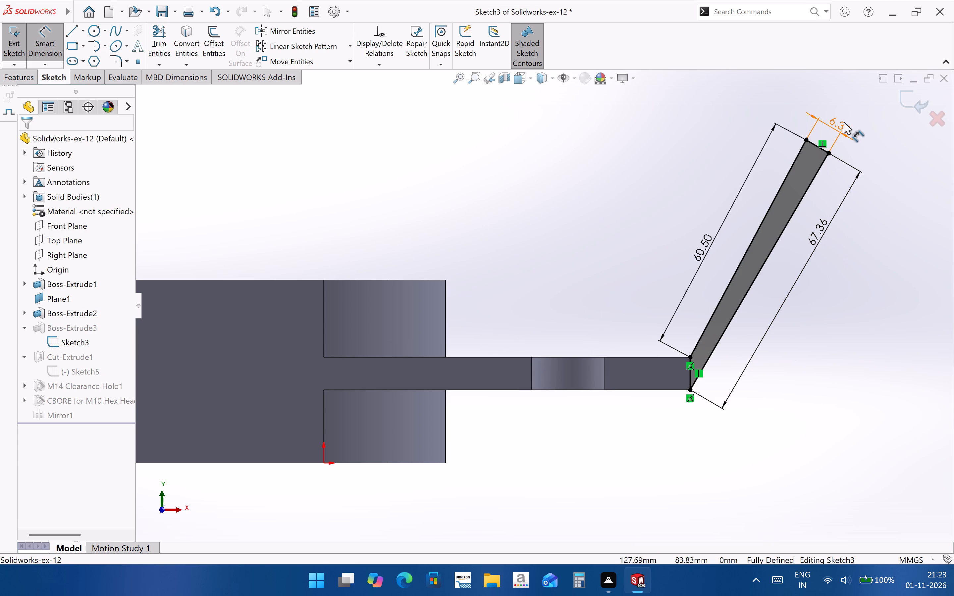
{"action": "key", "text": "Delete"}
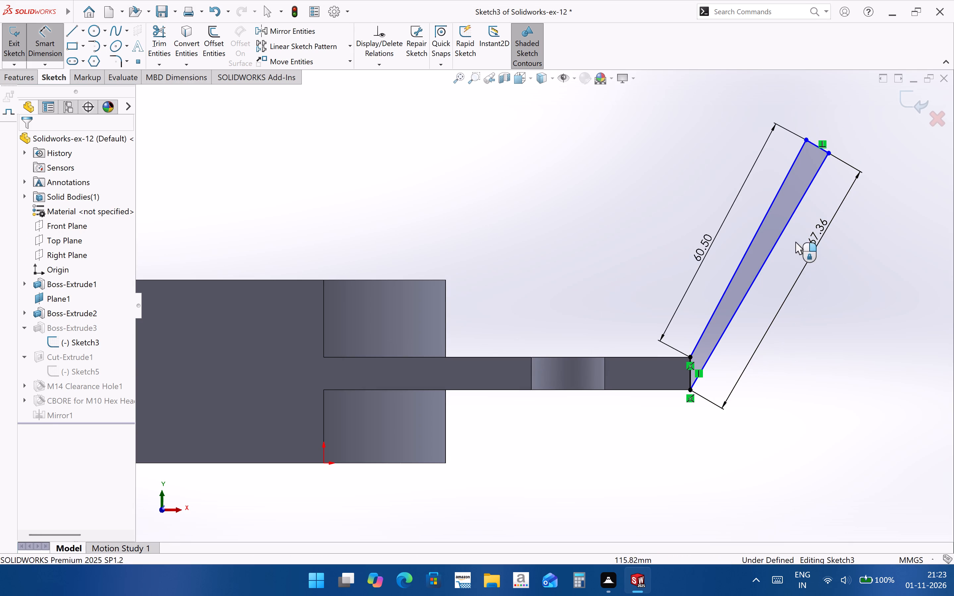
Dimension the angle between the arm's upper line and the flat plate's top edge, trying a value of 135°.
{"action": "left_click", "coordinate": [702, 331]}
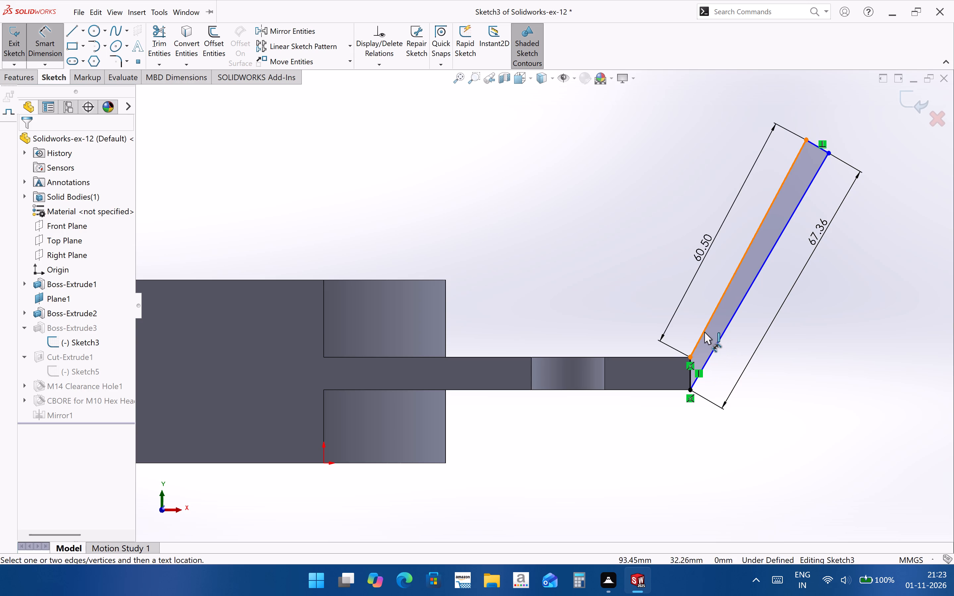
{"action": "left_click", "coordinate": [704, 332]}
{"action": "left_click", "coordinate": [665, 356], "text": "ctrl"}
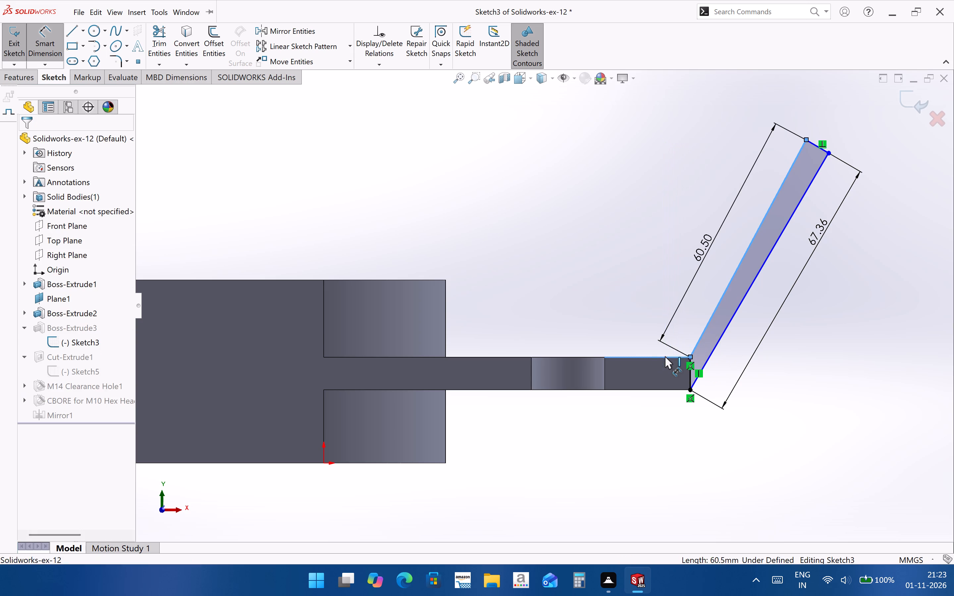
{"action": "left_click", "coordinate": [683, 335]}
{"action": "type", "text": "135"}
{"action": "key", "text": "Return"}
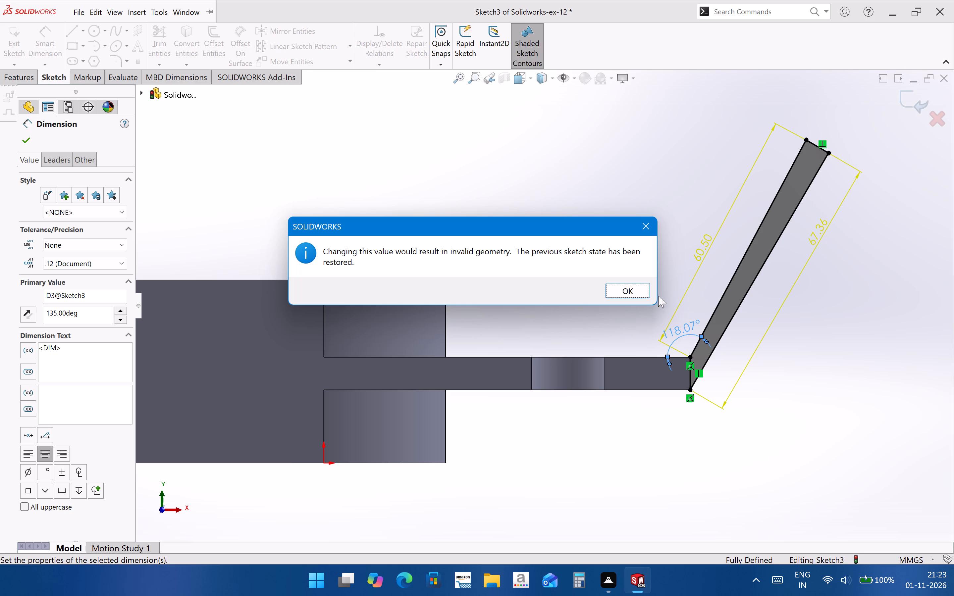
{"action": "left_click", "coordinate": [642, 292]}
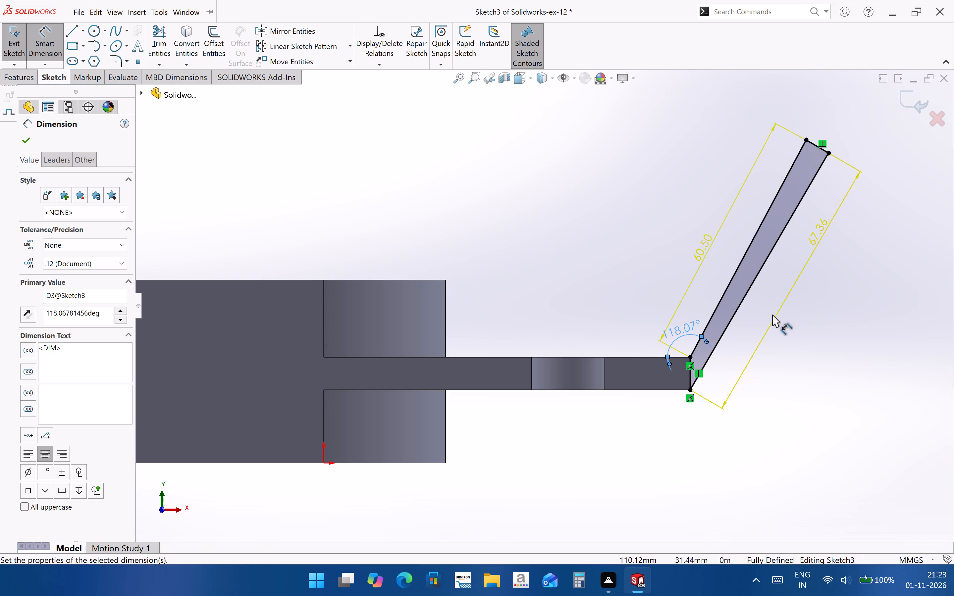
Delete the 67.36 mm and 60.50 mm length dimensions from the arm's two long lines.
{"action": "left_click", "coordinate": [814, 243]}
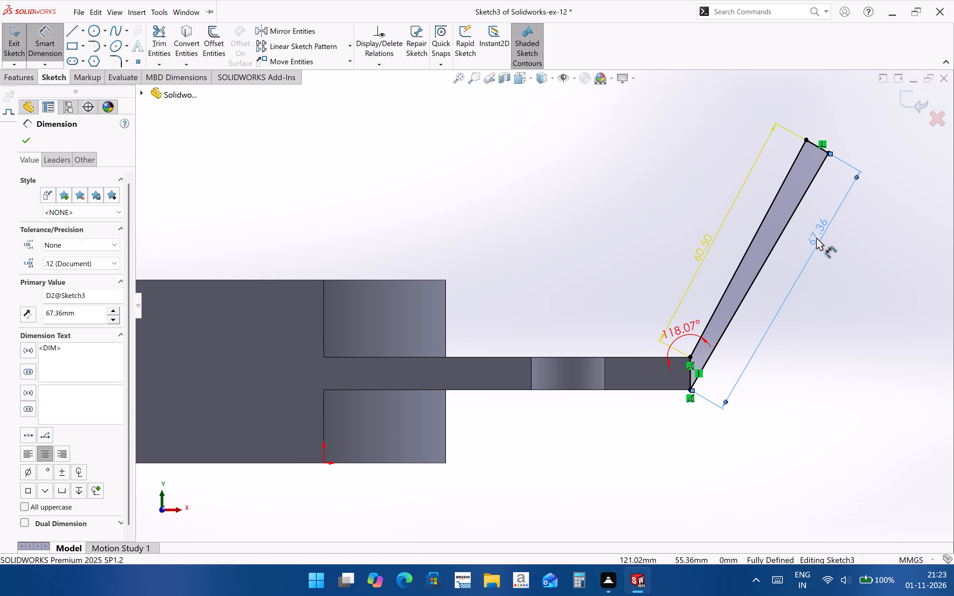
{"action": "left_click", "coordinate": [816, 238]}
{"action": "key", "text": "Delete"}
{"action": "left_click", "coordinate": [702, 246]}
{"action": "key", "text": "Delete"}
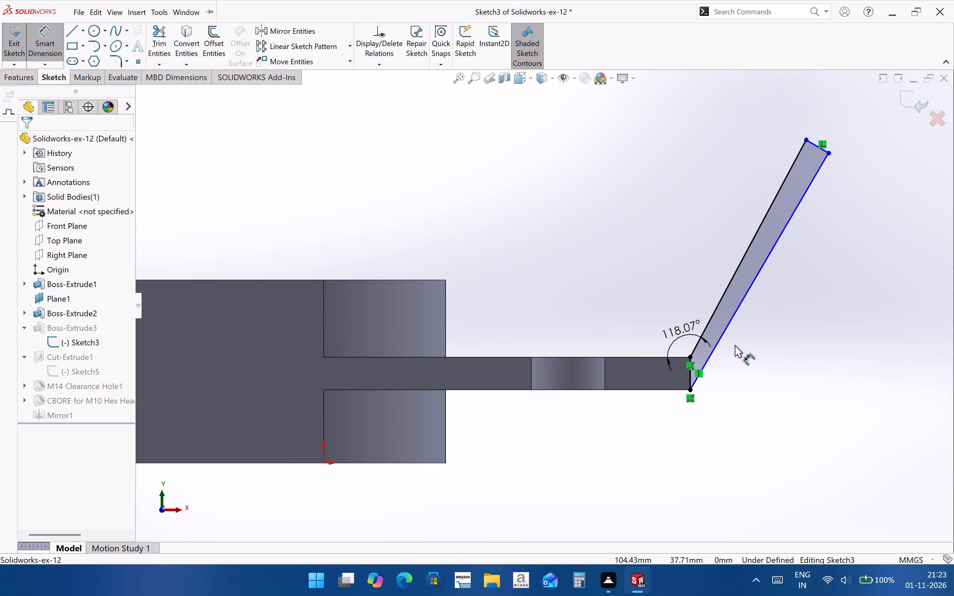
Set the angle between the inclined arm and the flat plate to 135°.
{"action": "double_click", "coordinate": [691, 327]}
{"action": "type", "text": "135"}
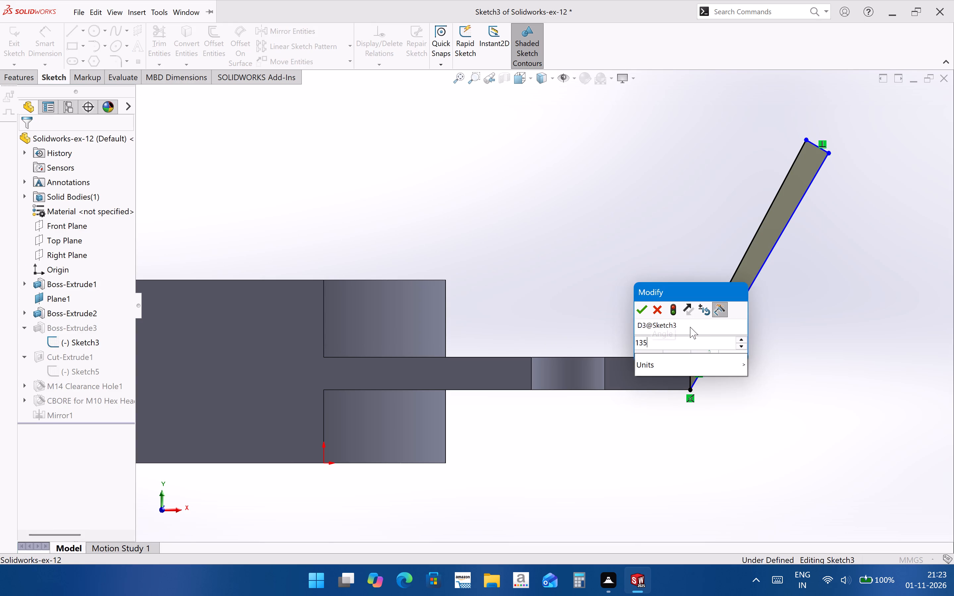
{"action": "key", "text": "shift+Return"}
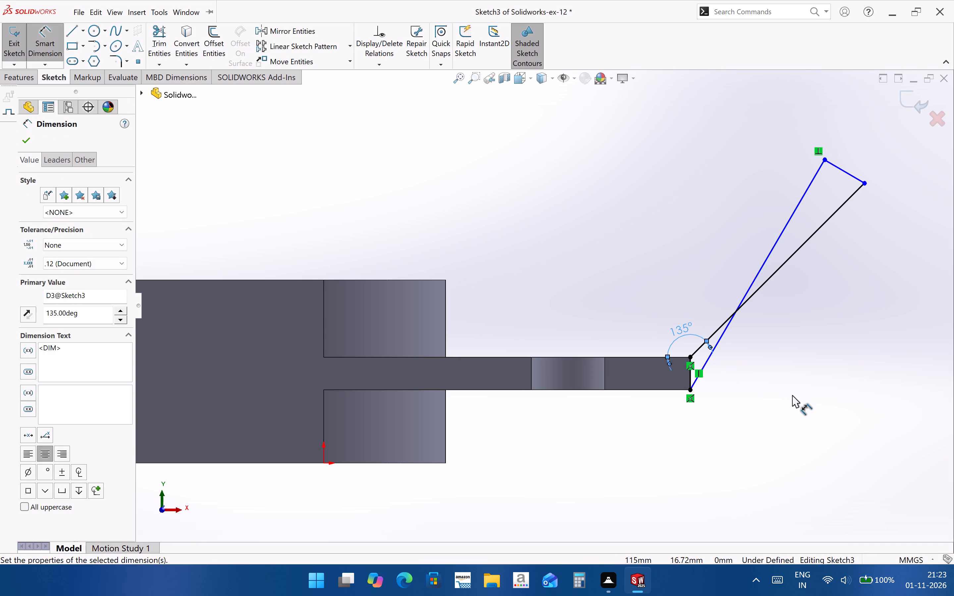
{"action": "key", "text": "Escape"}
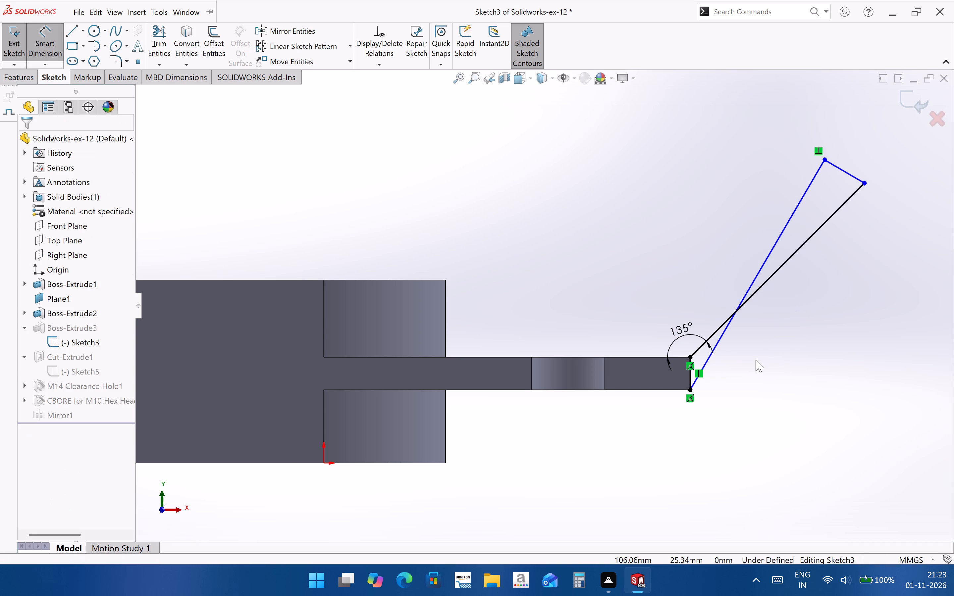
Add a parallel relation between the two long lines of the arm's profile.
{"action": "left_click", "coordinate": [719, 338]}
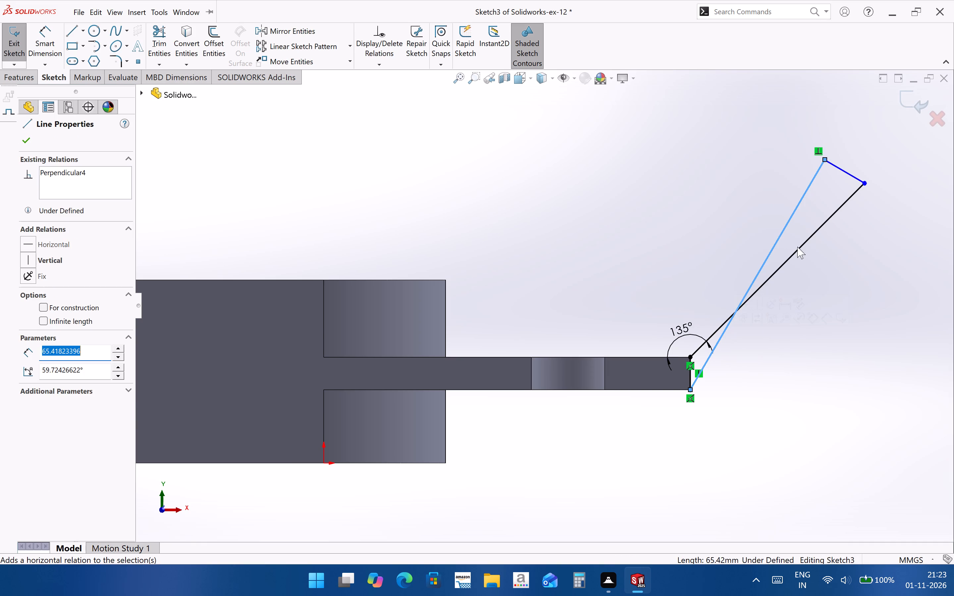
{"action": "left_click", "coordinate": [799, 248], "text": "ctrl"}
{"action": "left_click", "coordinate": [874, 210]}
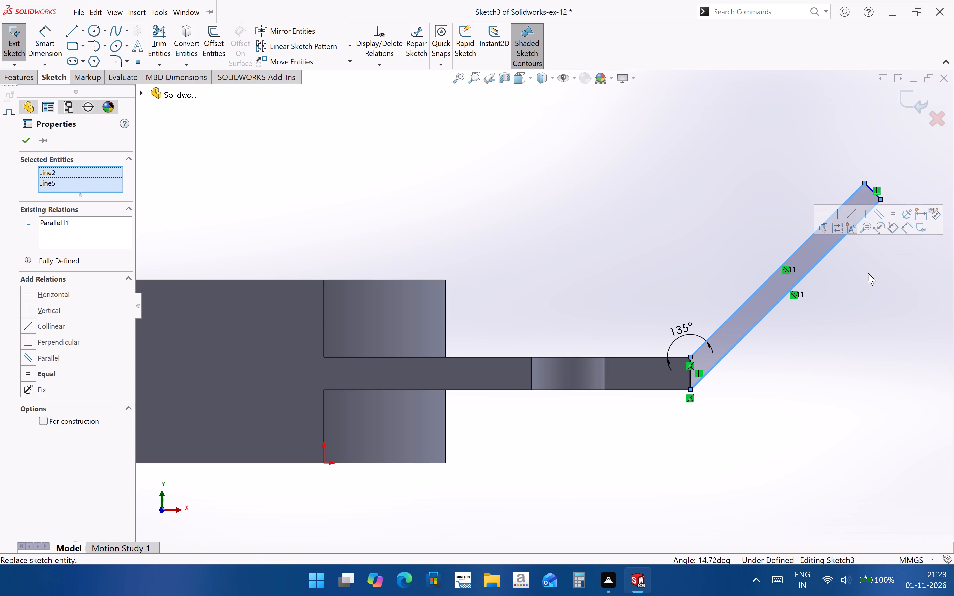
{"action": "left_click", "coordinate": [847, 337]}
Exit the arm's sketch to rebuild the part, and inspect the bent arm from several angles.
{"action": "scroll", "coordinate": [687, 406], "scroll_direction": "up", "scroll_amount": 1}
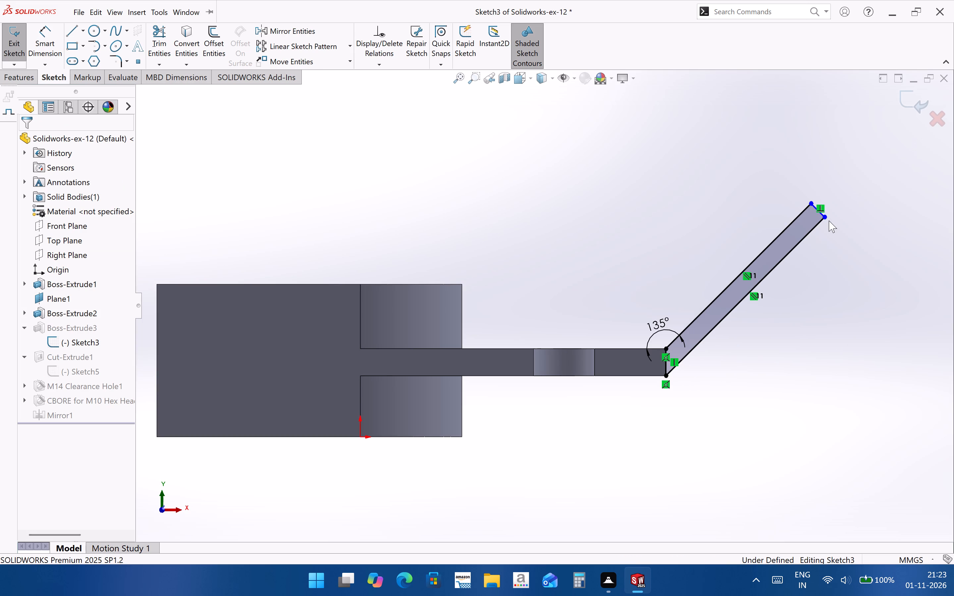
{"action": "scroll", "coordinate": [814, 241], "scroll_direction": "down", "scroll_amount": 2}
{"action": "left_click", "coordinate": [914, 96]}
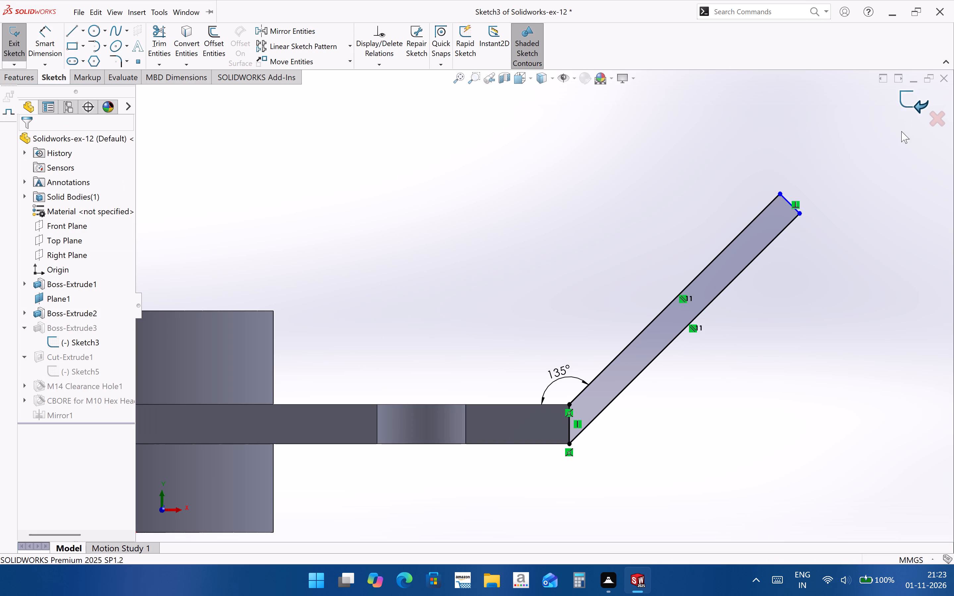
{"action": "left_click", "coordinate": [777, 375]}
{"action": "scroll", "coordinate": [686, 392], "scroll_direction": "up", "scroll_amount": 3}
{"action": "middle_click_drag", "start_coordinate": [661, 385], "coordinate": [724, 467]}
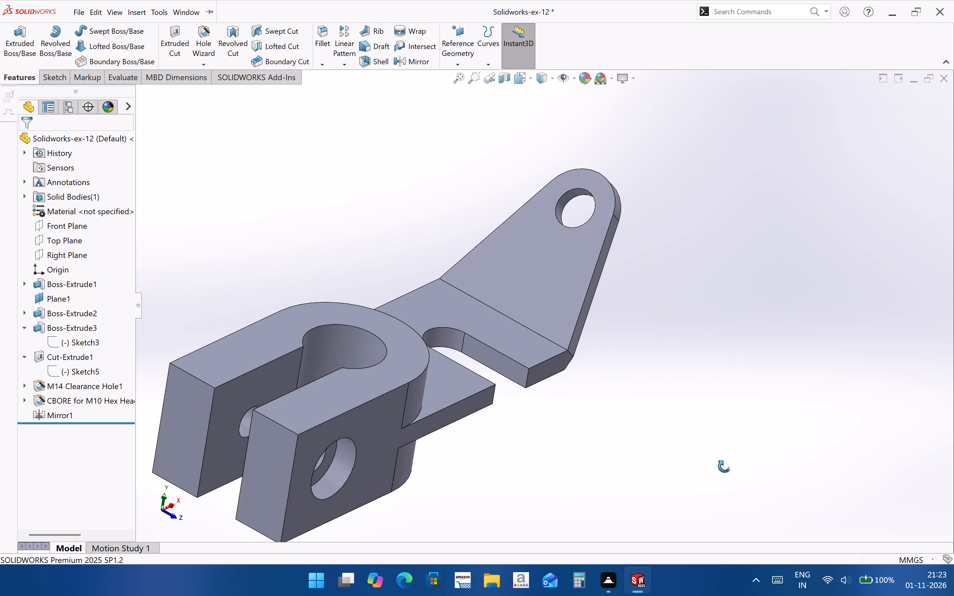
{"action": "middle_click_drag", "start_coordinate": [724, 467], "coordinate": [753, 404]}
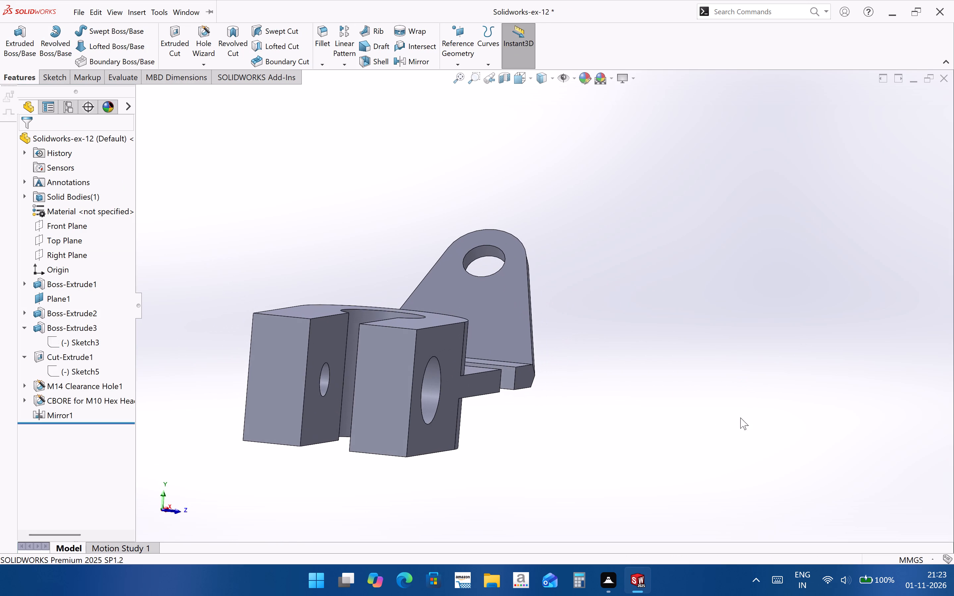
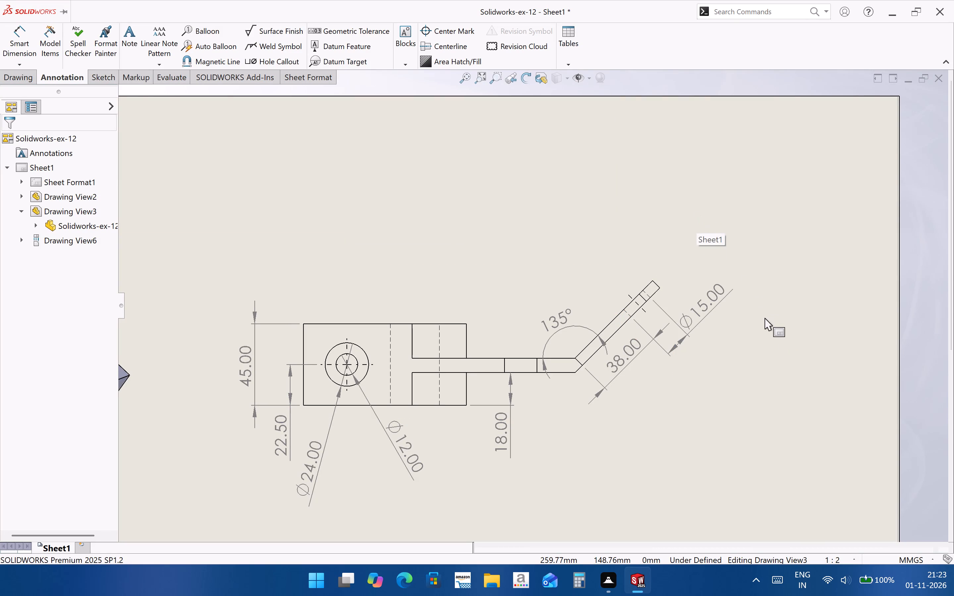
Dimension the distance from the arm hole's centreline to the arm's end edge in the side view, placing it above the arm.
{"action": "left_click", "coordinate": [28, 44]}
{"action": "scroll", "coordinate": [661, 296], "scroll_direction": "down", "scroll_amount": 2}
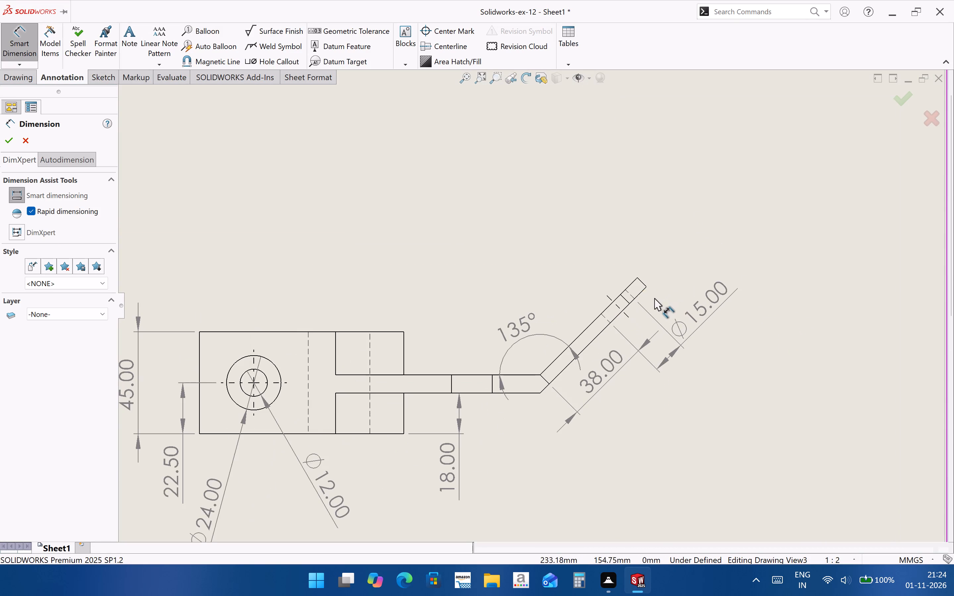
{"action": "scroll", "coordinate": [626, 304], "scroll_direction": "down", "scroll_amount": 2}
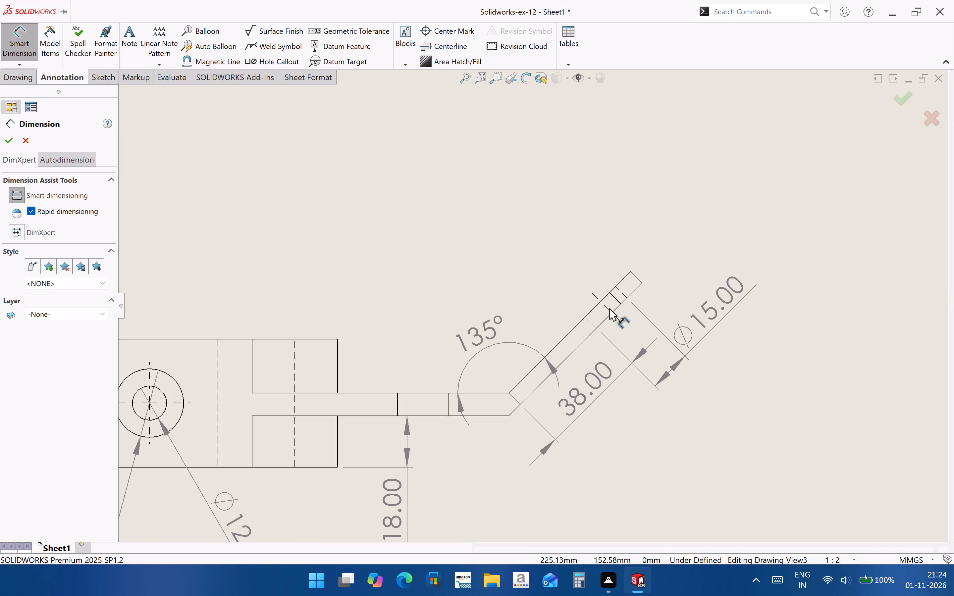
{"action": "left_click", "coordinate": [607, 309]}
{"action": "left_click", "coordinate": [637, 277], "text": "ctrl"}
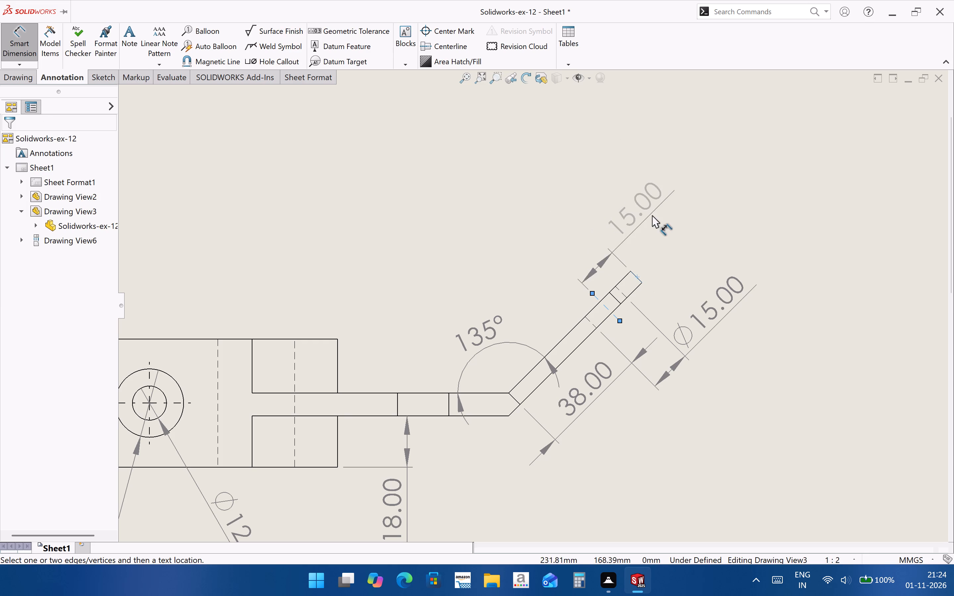
{"action": "left_click", "coordinate": [656, 212]}
{"action": "left_click", "coordinate": [880, 281]}
Examine the drawing sheet's views and the placement of the side view's dimensions.
{"action": "scroll", "coordinate": [680, 247], "scroll_direction": "up", "scroll_amount": 4}
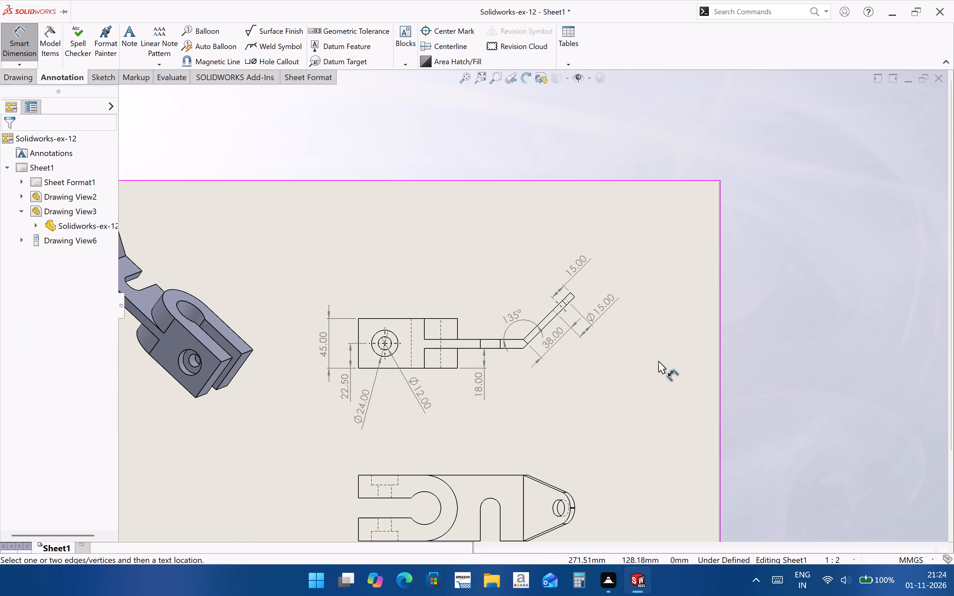
{"action": "scroll", "coordinate": [700, 359], "scroll_direction": "up", "scroll_amount": 3}
{"action": "scroll", "coordinate": [547, 339], "scroll_direction": "down", "scroll_amount": 2}
{"action": "scroll", "coordinate": [643, 365], "scroll_direction": "up", "scroll_amount": 2}
{"action": "scroll", "coordinate": [487, 361], "scroll_direction": "down", "scroll_amount": 2}
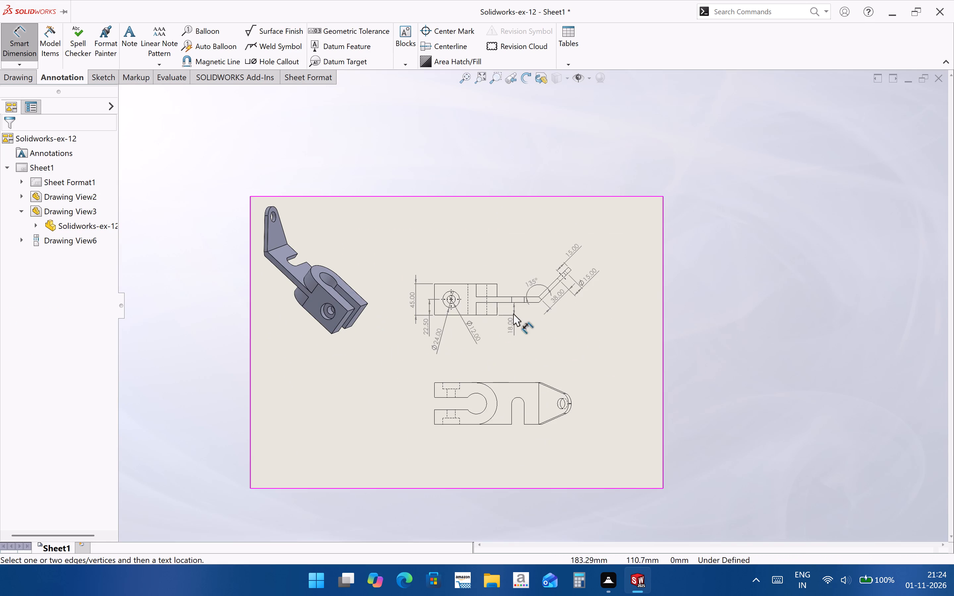
{"action": "scroll", "coordinate": [514, 302], "scroll_direction": "down", "scroll_amount": 3}
{"action": "scroll", "coordinate": [560, 258], "scroll_direction": "down", "scroll_amount": 4}
{"action": "scroll", "coordinate": [718, 320], "scroll_direction": "up", "scroll_amount": 2}
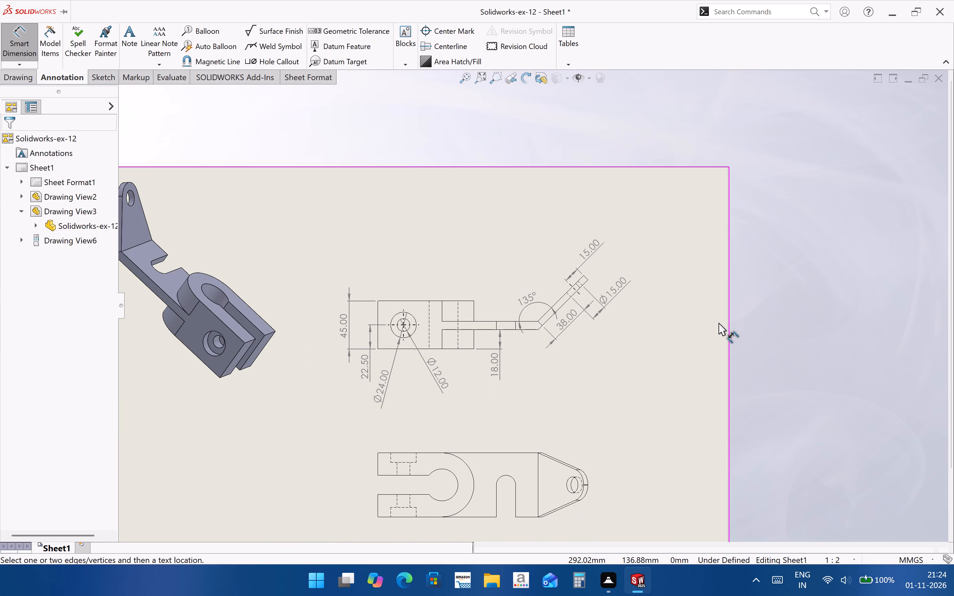
{"action": "scroll", "coordinate": [589, 261], "scroll_direction": "down", "scroll_amount": 1}
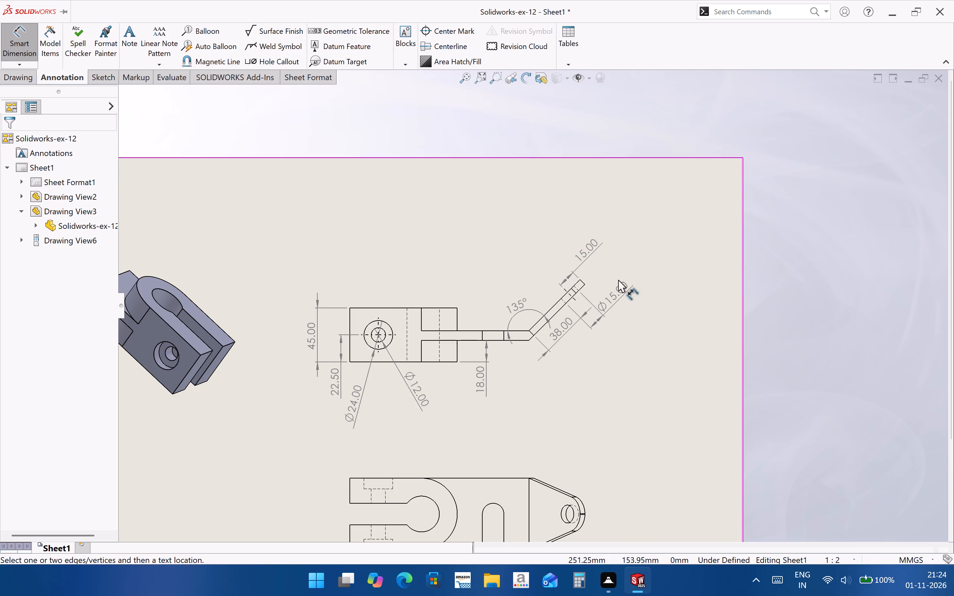
{"action": "scroll", "coordinate": [644, 309], "scroll_direction": "up", "scroll_amount": 1}
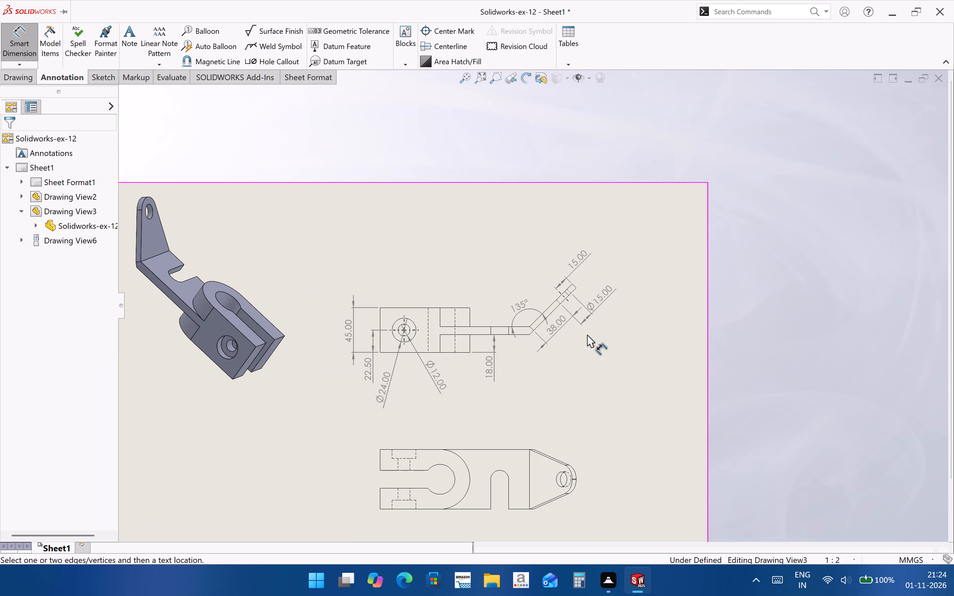
Switch to the Solidworks-ex-12 part and open the inclined arm's profile, Sketch3, for editing.
{"action": "key", "text": "ctrl+Tab"}
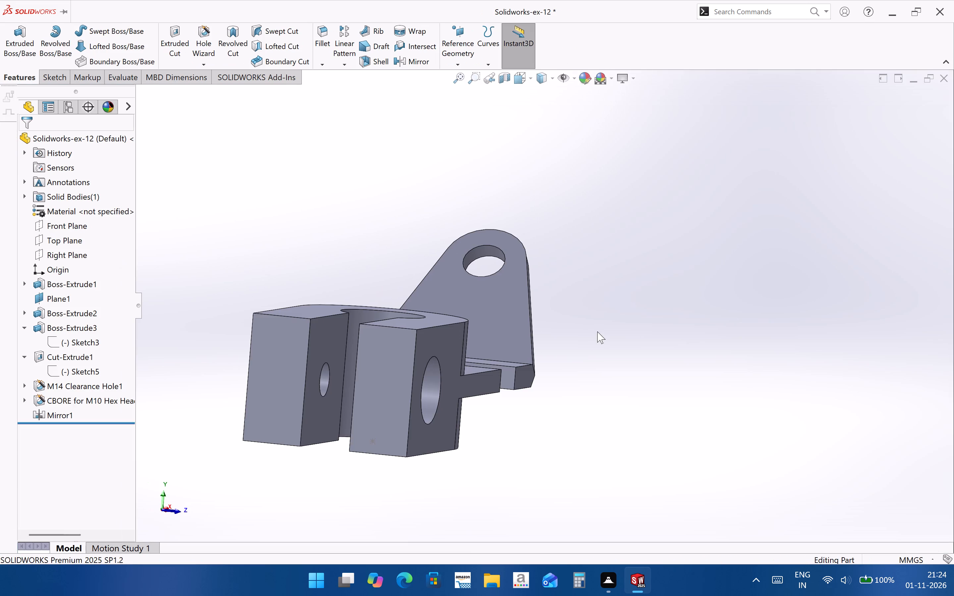
{"action": "middle_click_drag", "start_coordinate": [597, 331], "coordinate": [478, 402]}
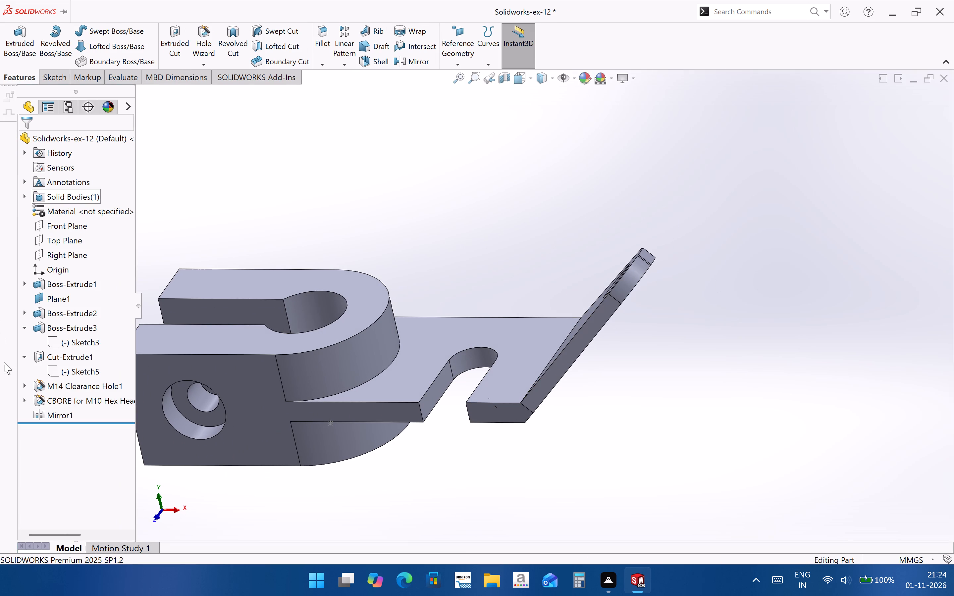
{"action": "left_click", "coordinate": [26, 358]}
{"action": "left_click", "coordinate": [25, 352]}
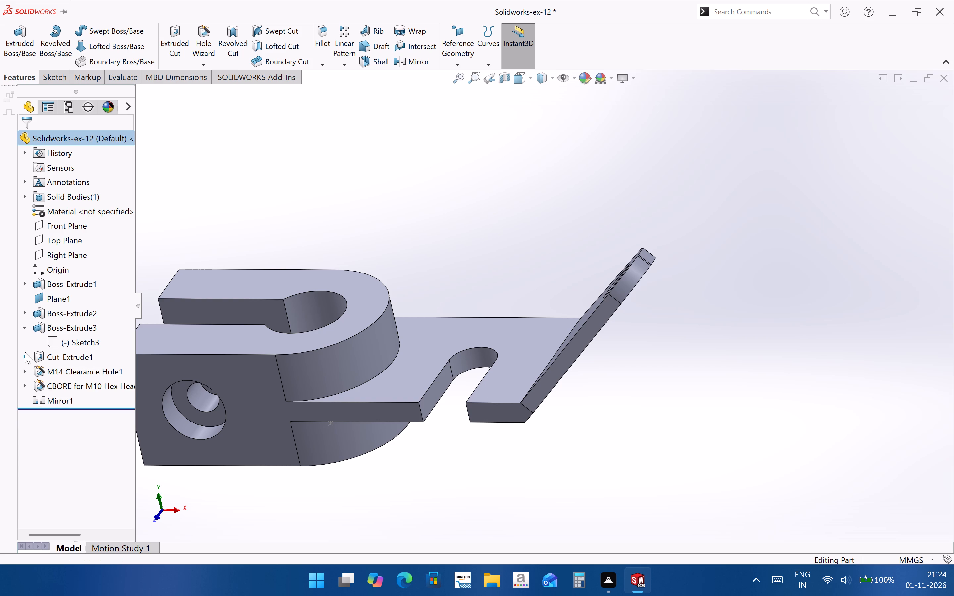
{"action": "left_click", "coordinate": [24, 333]}
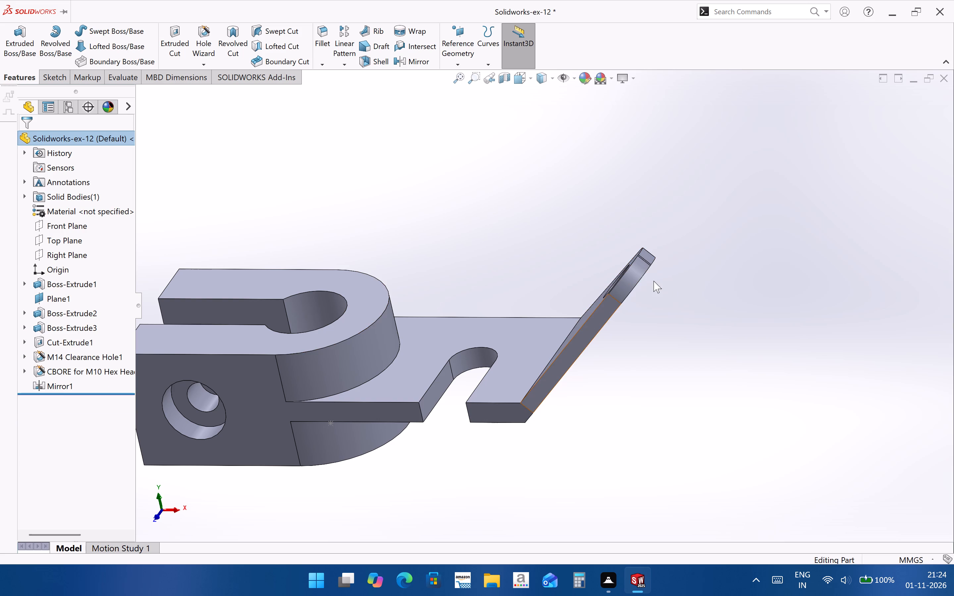
{"action": "middle_click_drag", "start_coordinate": [654, 281], "coordinate": [706, 310]}
{"action": "left_click", "coordinate": [28, 315]}
{"action": "left_click", "coordinate": [70, 333]}
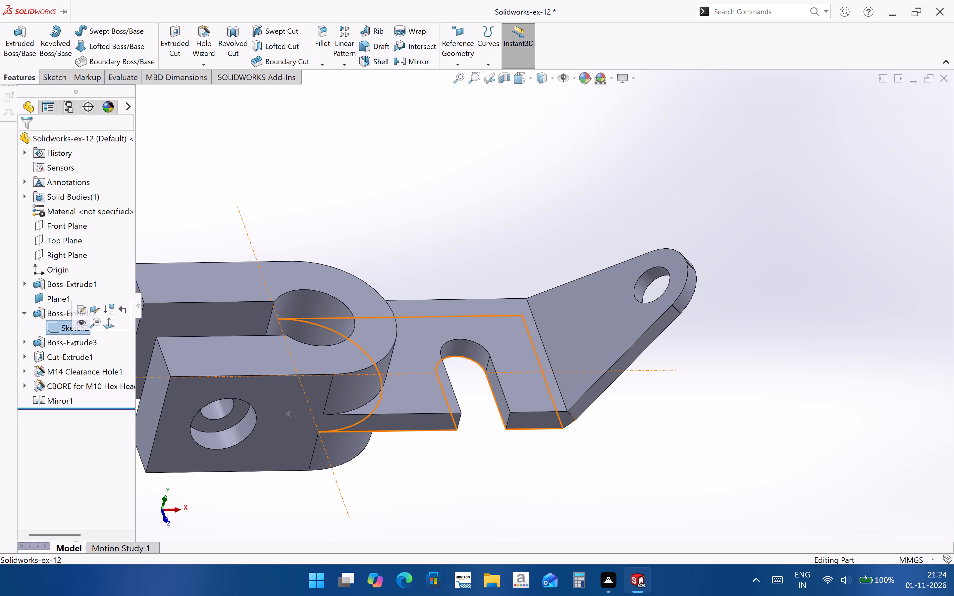
{"action": "left_click", "coordinate": [27, 347]}
{"action": "left_click", "coordinate": [68, 359]}
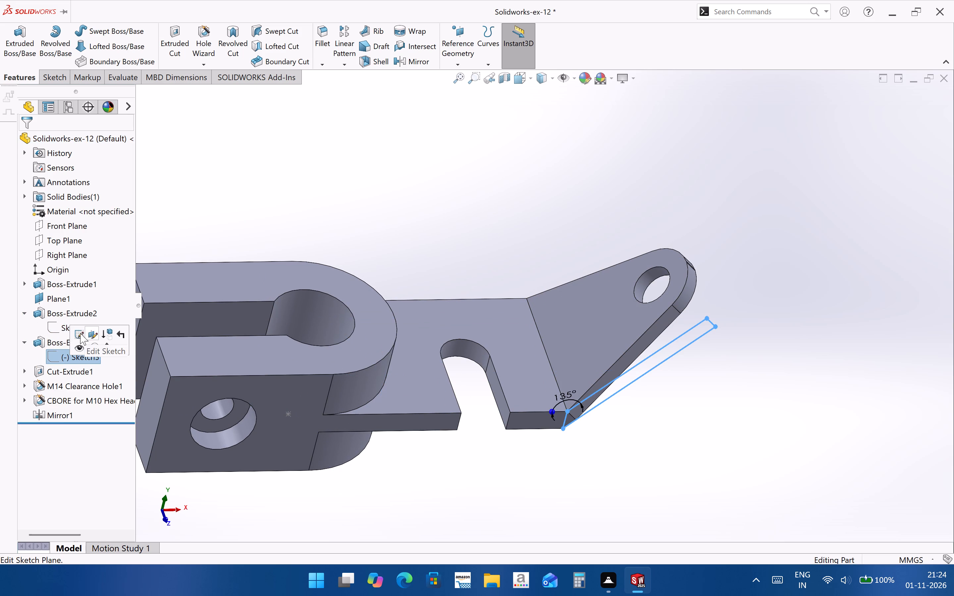
{"action": "left_click", "coordinate": [80, 333]}
{"action": "scroll", "coordinate": [827, 243], "scroll_direction": "down", "scroll_amount": 3}
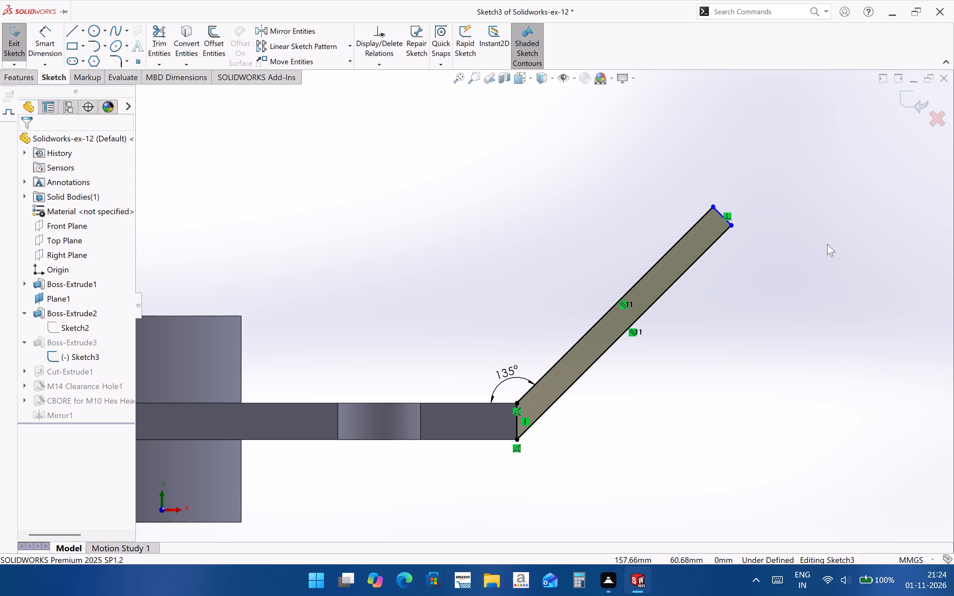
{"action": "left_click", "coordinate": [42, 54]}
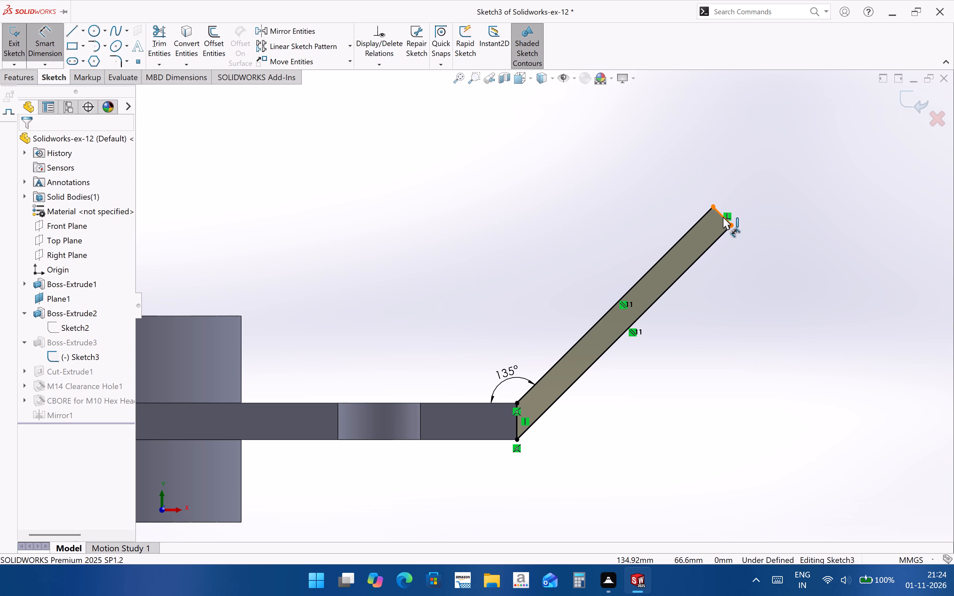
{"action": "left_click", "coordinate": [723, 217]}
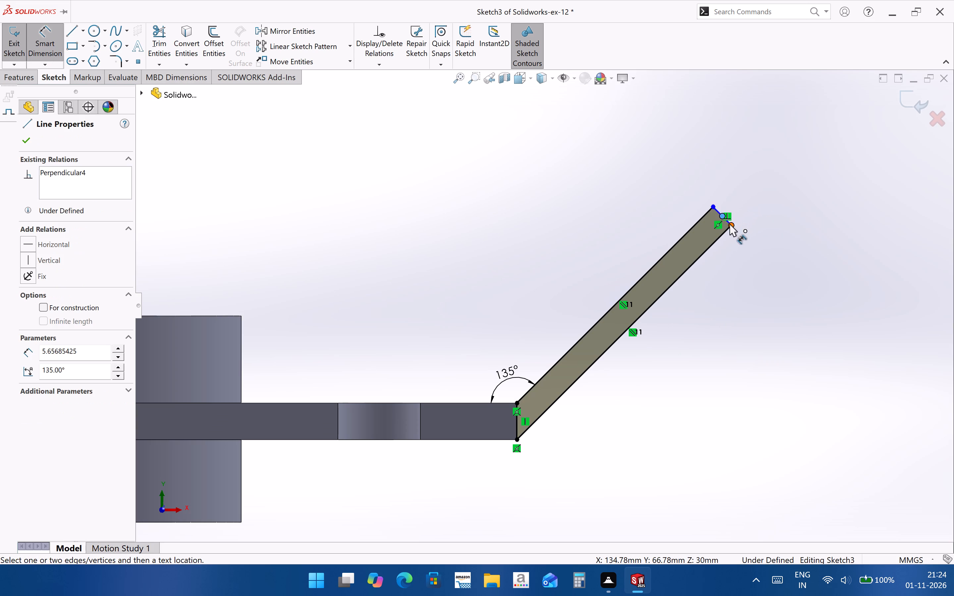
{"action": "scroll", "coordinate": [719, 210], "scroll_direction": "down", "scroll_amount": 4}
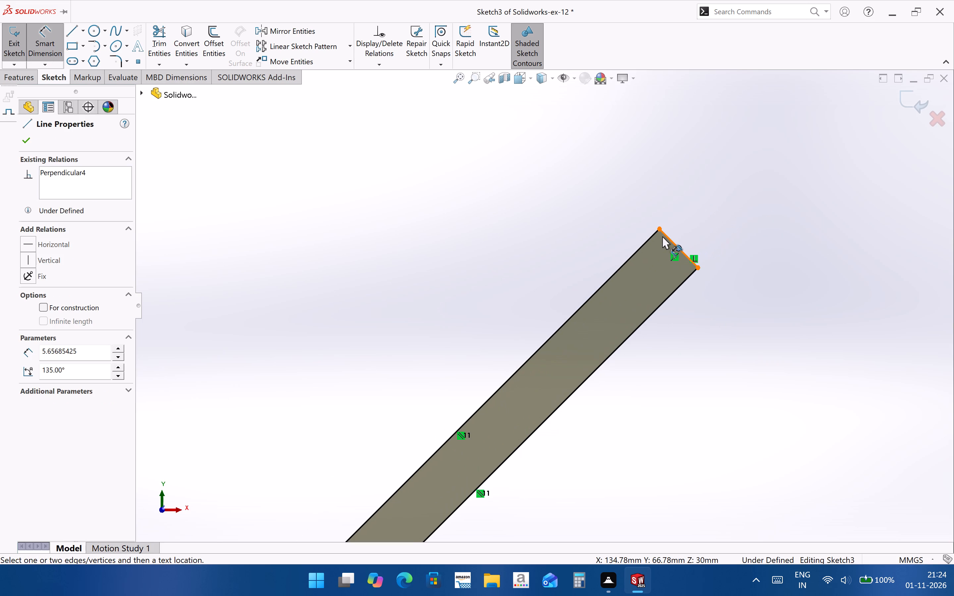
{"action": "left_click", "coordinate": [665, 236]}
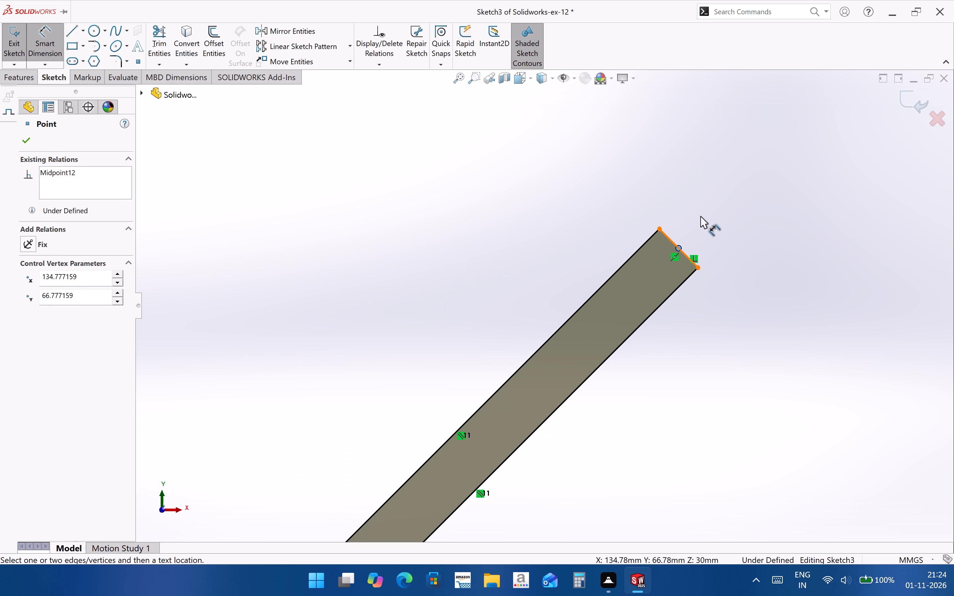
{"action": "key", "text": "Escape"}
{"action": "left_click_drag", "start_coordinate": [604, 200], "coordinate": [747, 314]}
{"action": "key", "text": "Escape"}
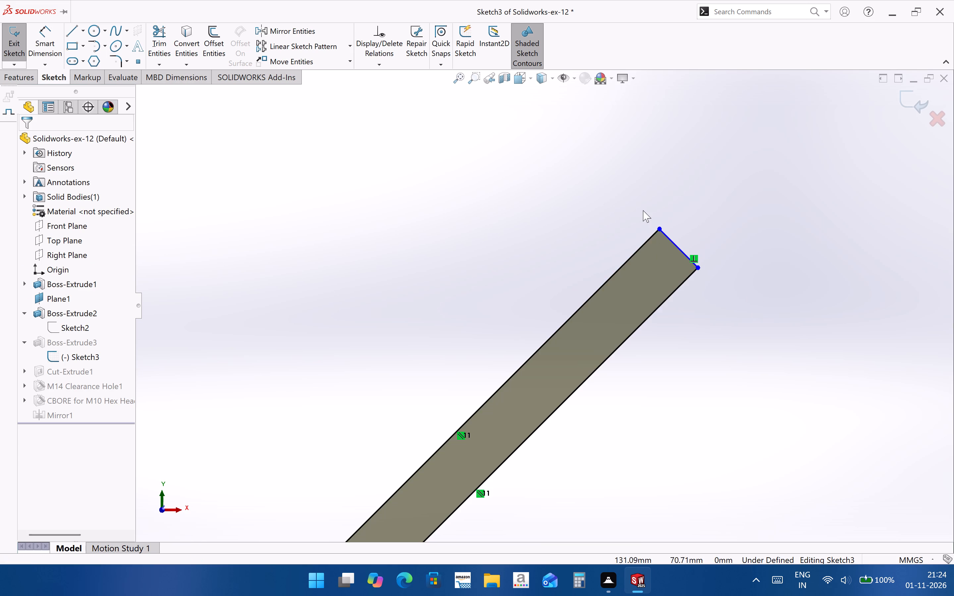
Apply Fully Define Sketch to the short end line of the arm's profile, and exit the sketch.
{"action": "left_click_drag", "start_coordinate": [643, 210], "coordinate": [756, 337]}
{"action": "left_click", "coordinate": [389, 62]}
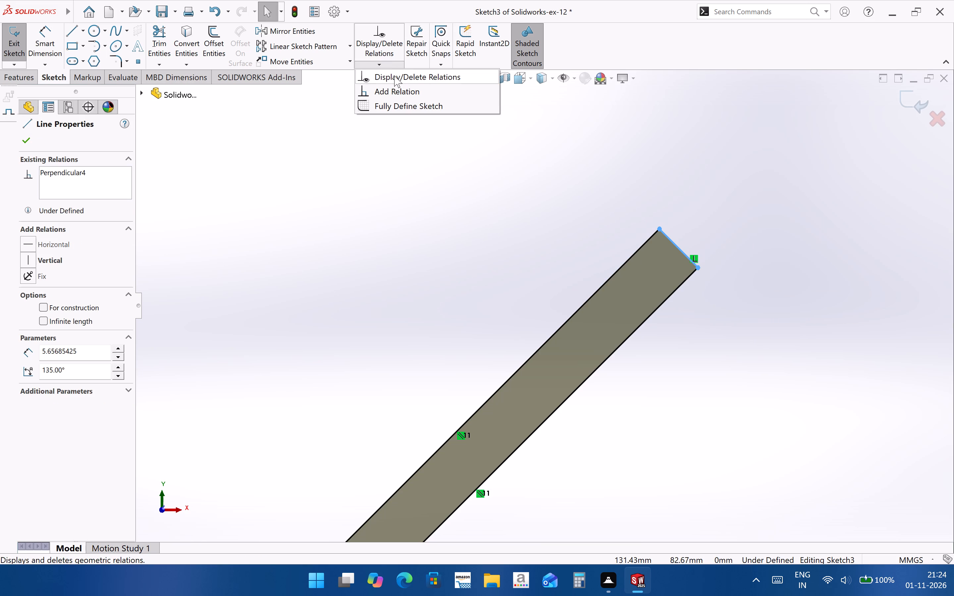
{"action": "left_click", "coordinate": [399, 104]}
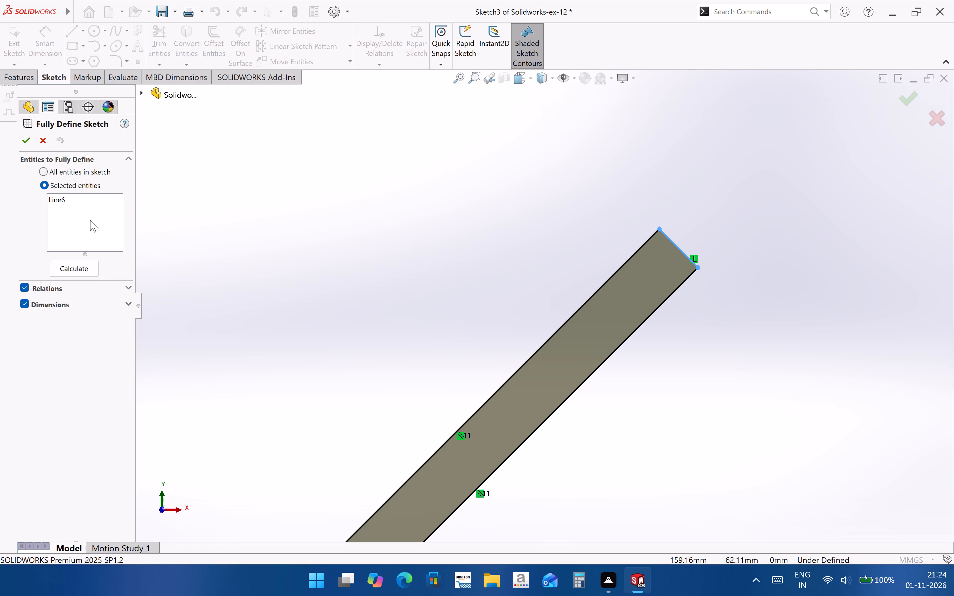
{"action": "left_click", "coordinate": [82, 269]}
{"action": "scroll", "coordinate": [678, 254], "scroll_direction": "up", "scroll_amount": 6}
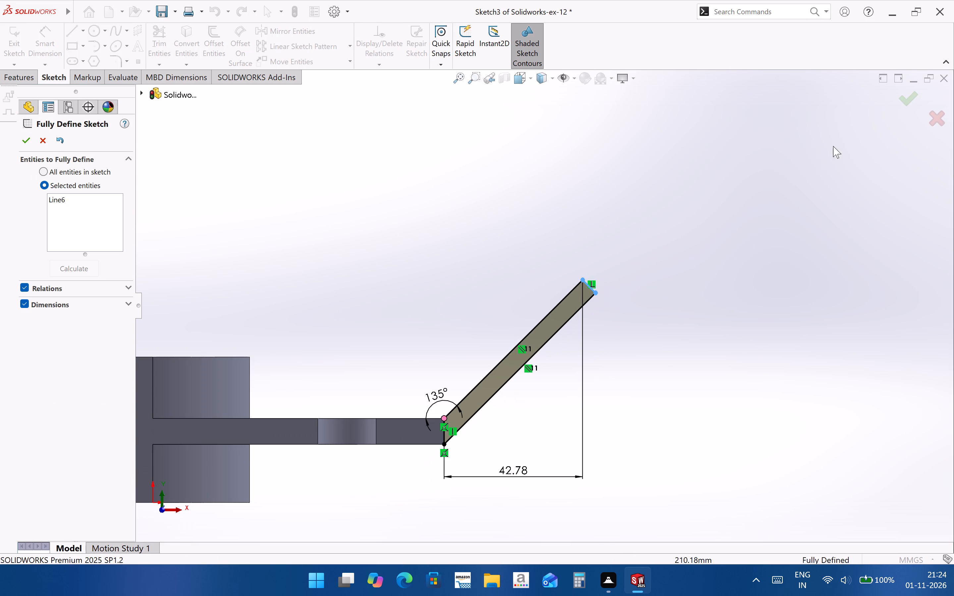
{"action": "left_click", "coordinate": [915, 102]}
{"action": "left_click", "coordinate": [789, 276]}
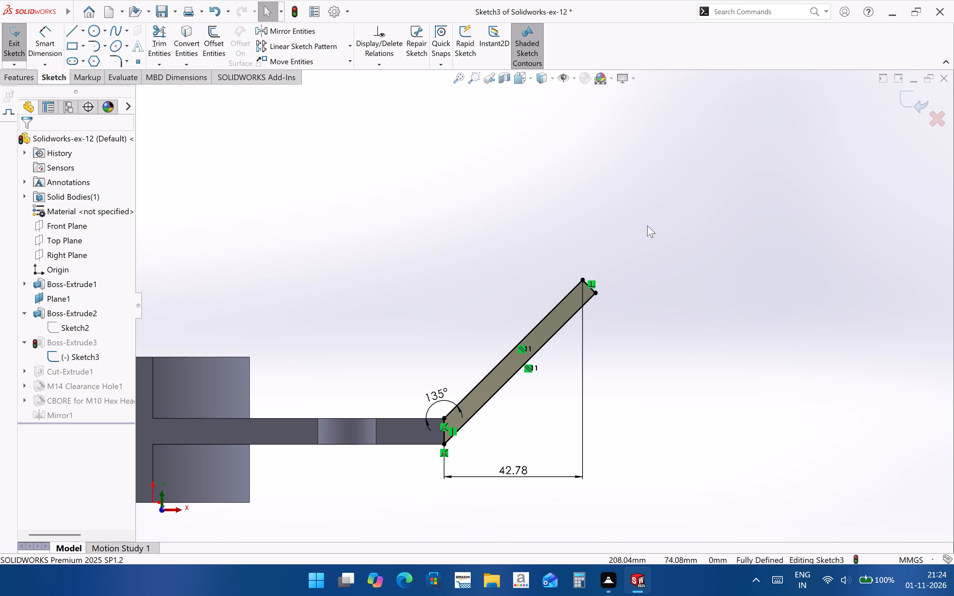
{"action": "left_click", "coordinate": [905, 106]}
{"action": "scroll", "coordinate": [598, 382], "scroll_direction": "up", "scroll_amount": 3}
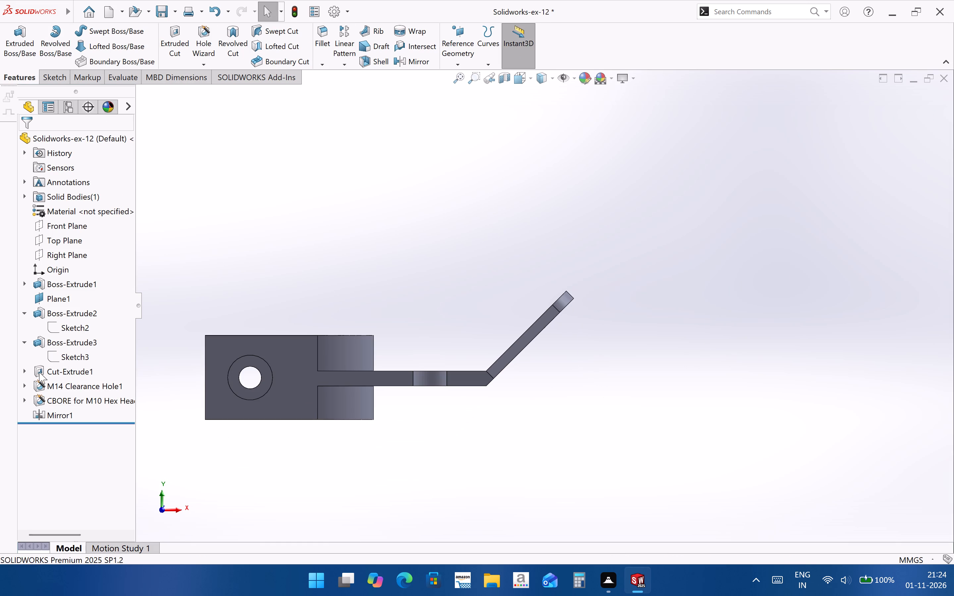
Open the sketch of the arm's tapered cut, Sketch5, and apply Fully Define Sketch to its selected profile entities.
{"action": "left_click", "coordinate": [27, 341]}
{"action": "left_click", "coordinate": [21, 354]}
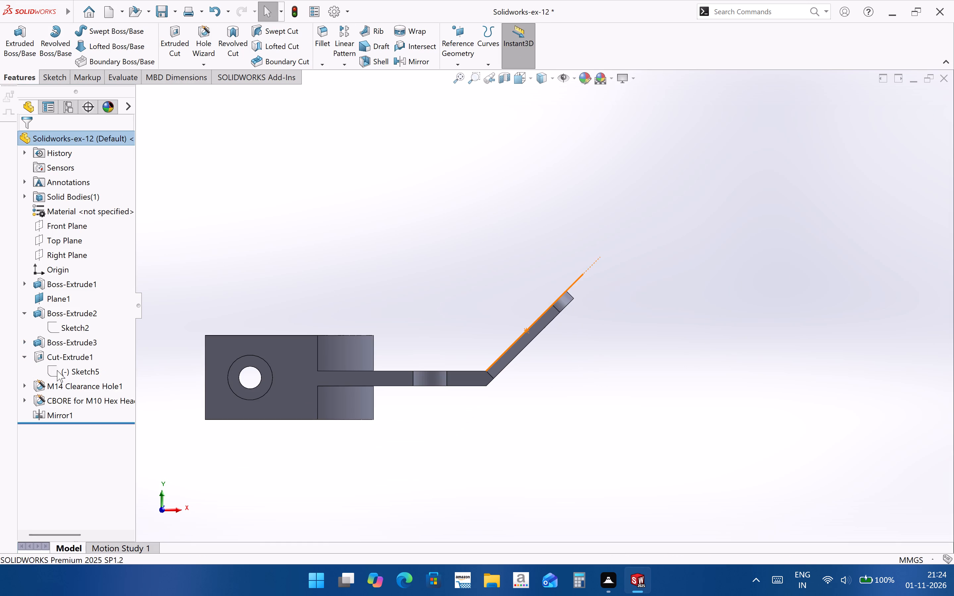
{"action": "left_click", "coordinate": [57, 370]}
{"action": "left_click", "coordinate": [68, 348]}
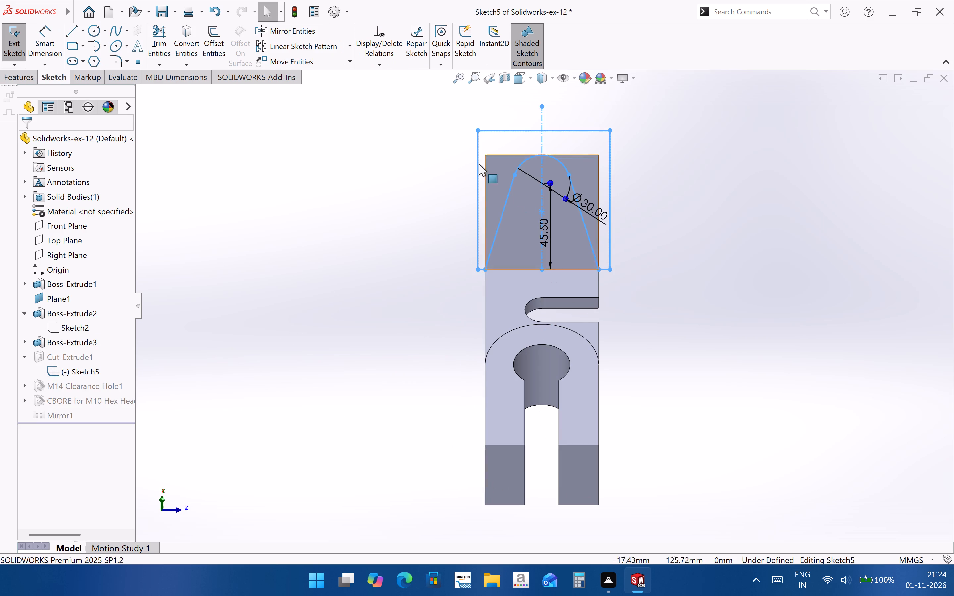
{"action": "left_click_drag", "start_coordinate": [442, 113], "coordinate": [685, 293]}
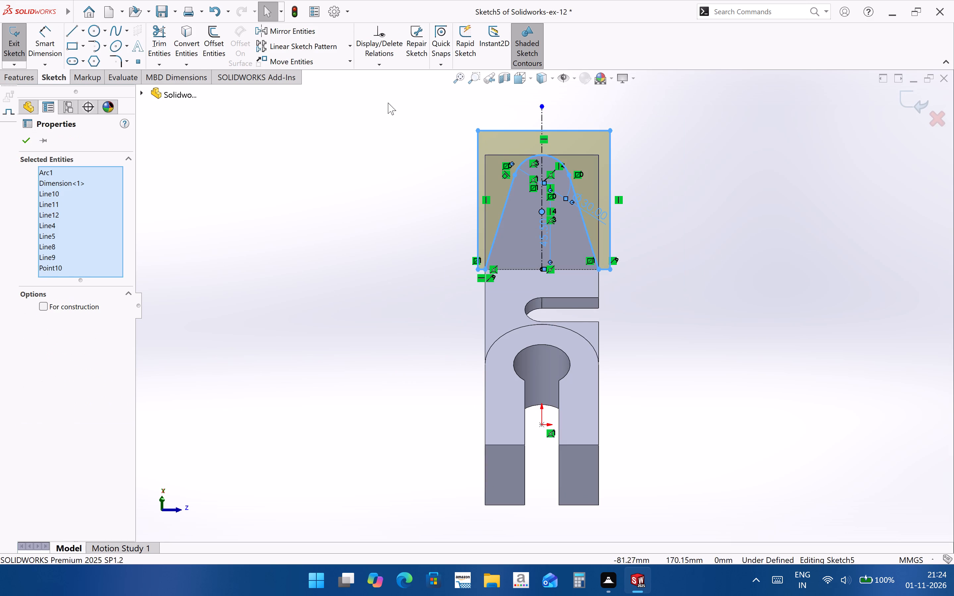
{"action": "left_click", "coordinate": [380, 63]}
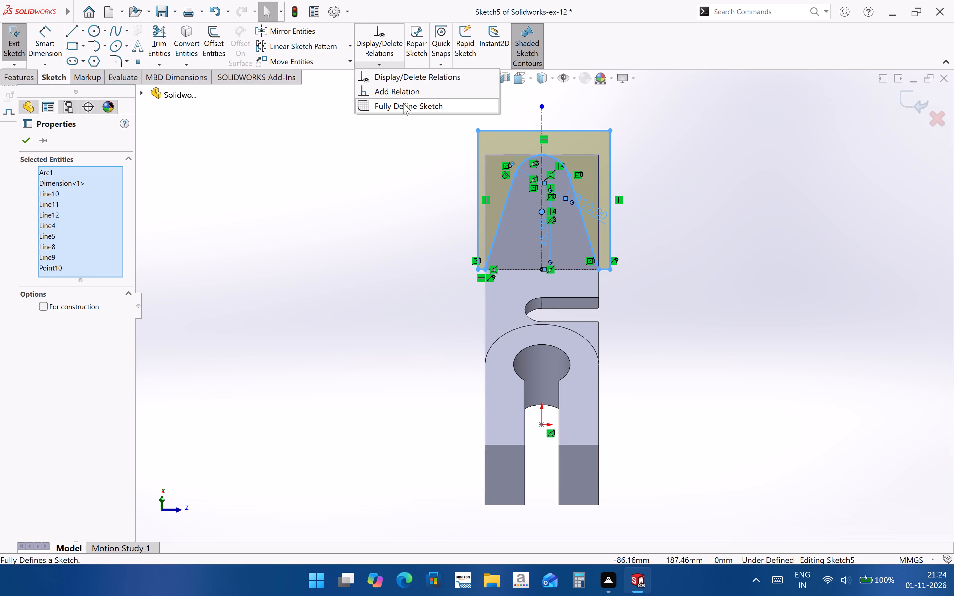
{"action": "left_click", "coordinate": [403, 103]}
{"action": "left_click", "coordinate": [69, 304]}
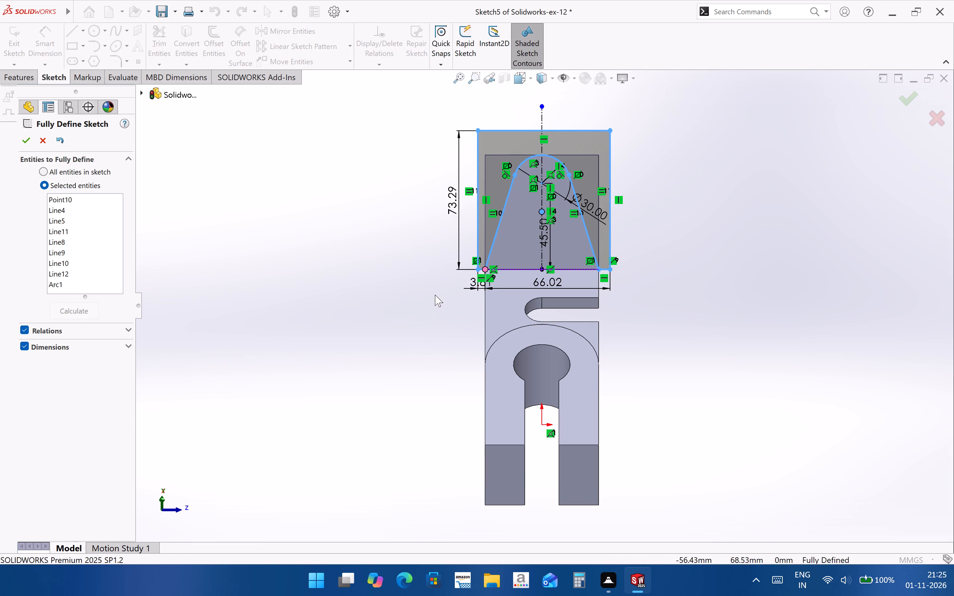
{"action": "left_click", "coordinate": [28, 141]}
Move the Ø30 dimension text outside the cut profile, and exit the sketch.
{"action": "left_click_drag", "start_coordinate": [607, 224], "coordinate": [635, 236]}
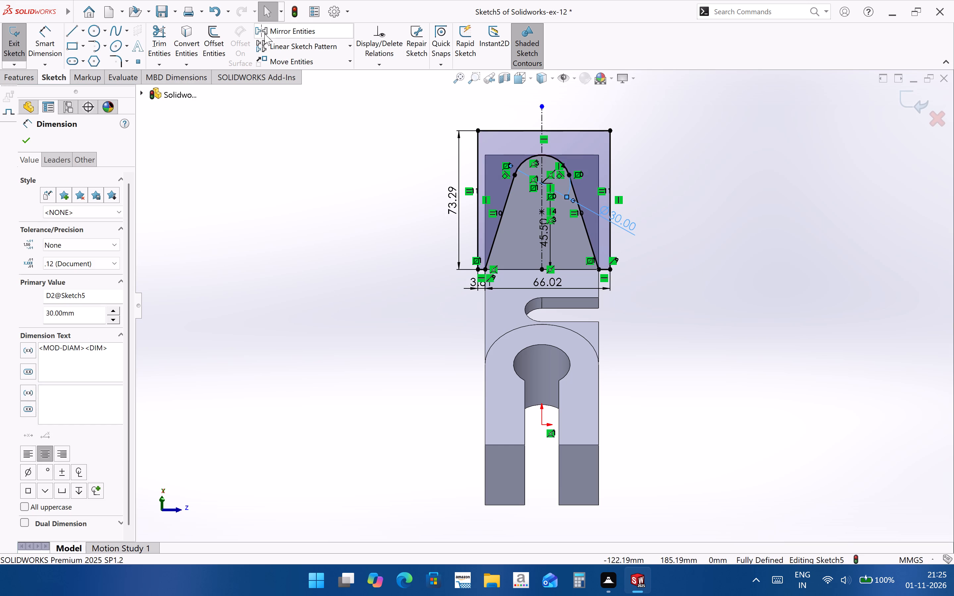
{"action": "left_click", "coordinate": [768, 276]}
{"action": "left_click", "coordinate": [904, 89]}
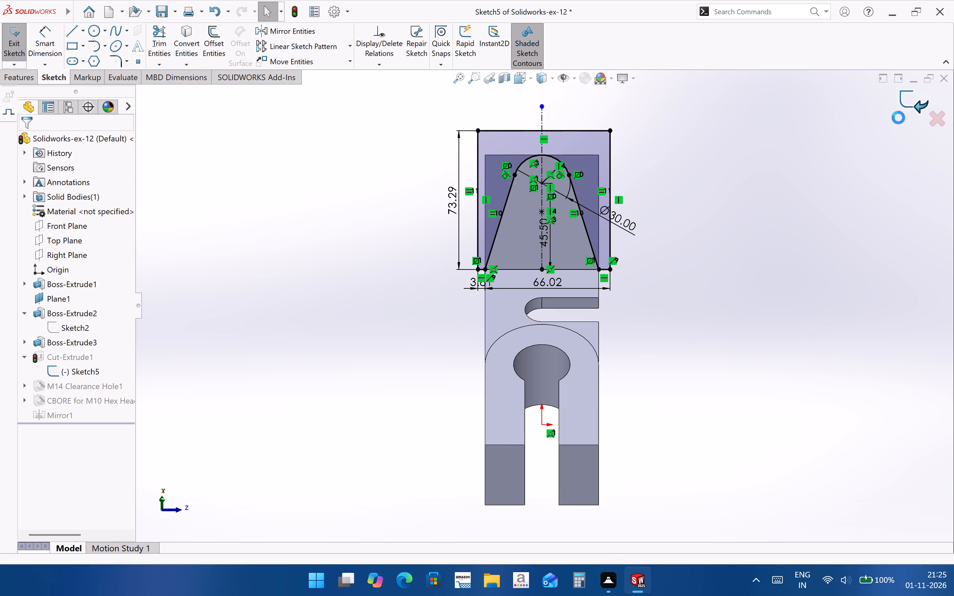
{"action": "left_click", "coordinate": [710, 326]}
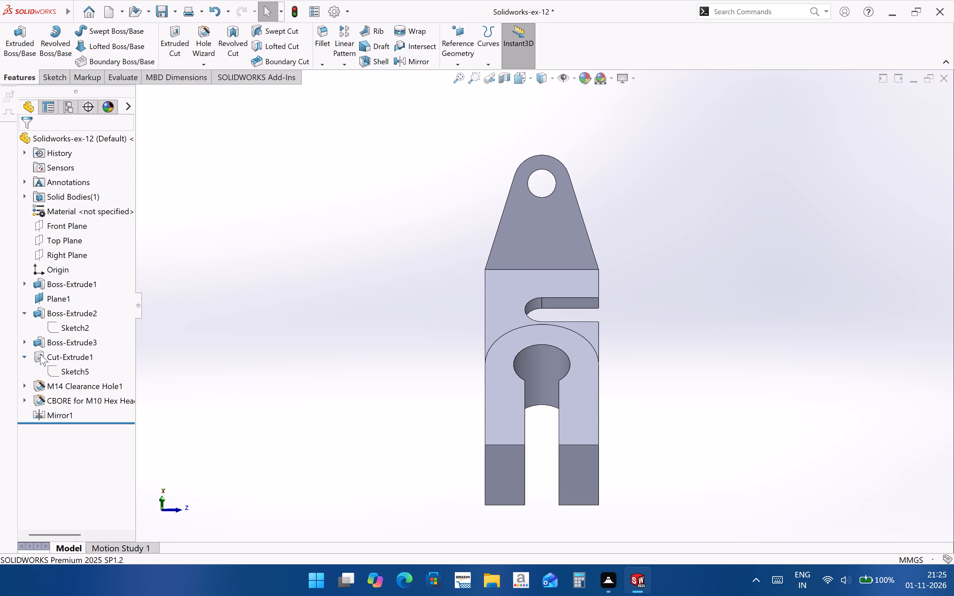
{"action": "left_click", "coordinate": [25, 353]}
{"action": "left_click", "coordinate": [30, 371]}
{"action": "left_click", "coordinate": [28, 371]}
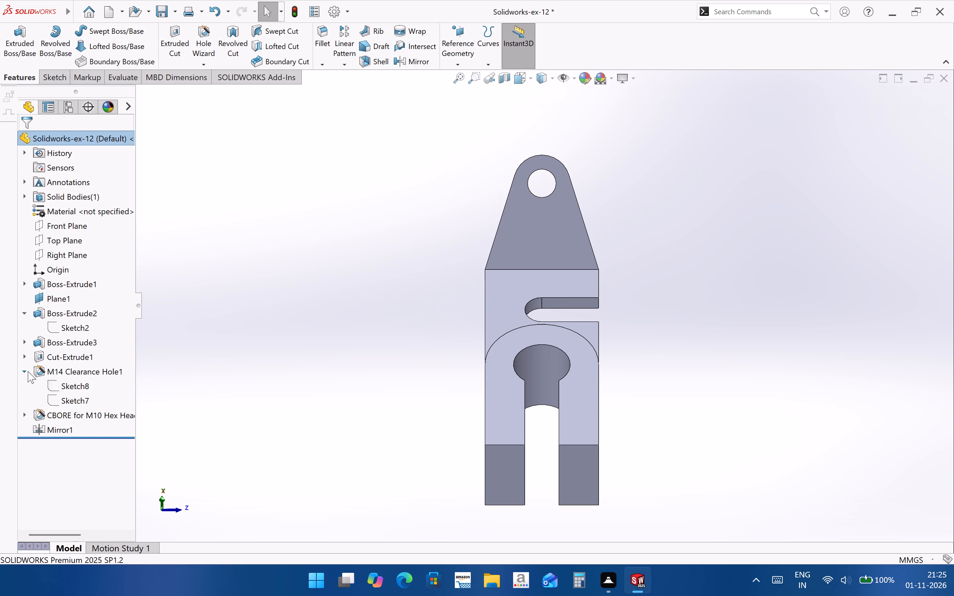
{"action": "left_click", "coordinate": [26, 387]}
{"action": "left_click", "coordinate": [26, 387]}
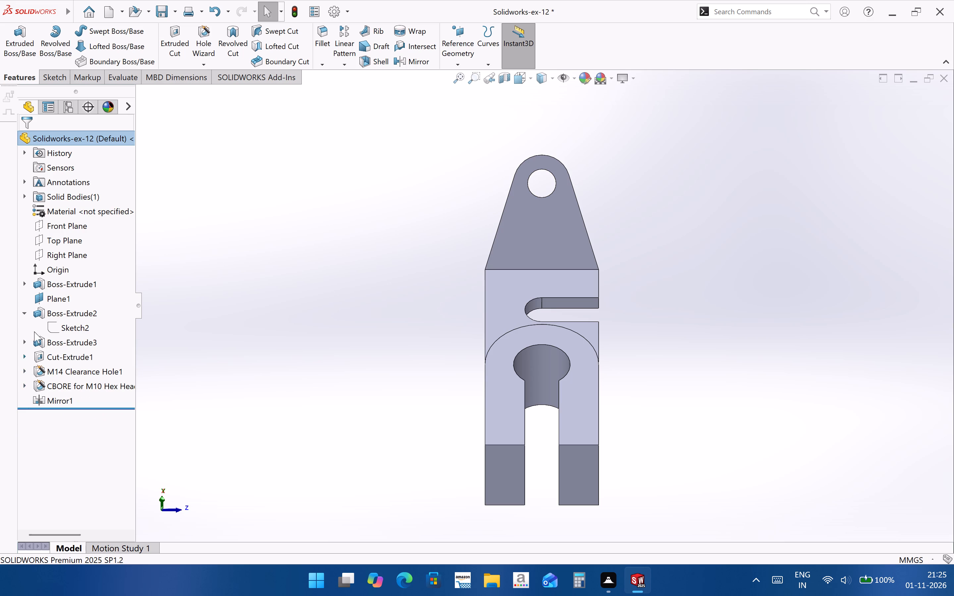
Open the base extrusion's Sketch1, select its whole profile to check its relations and dimensions, and exit the sketch.
{"action": "left_click", "coordinate": [26, 315]}
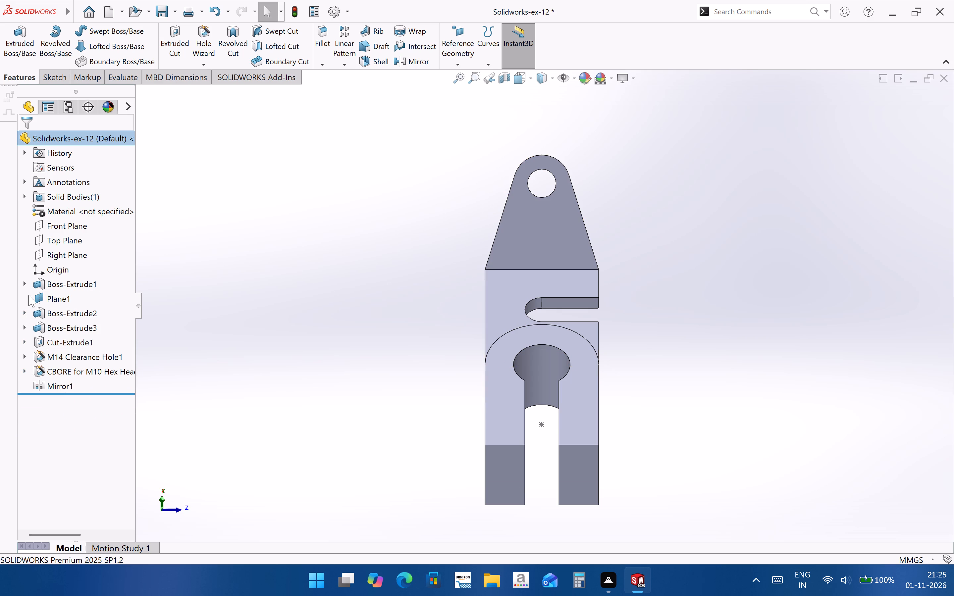
{"action": "left_click", "coordinate": [26, 283]}
{"action": "left_click", "coordinate": [74, 306]}
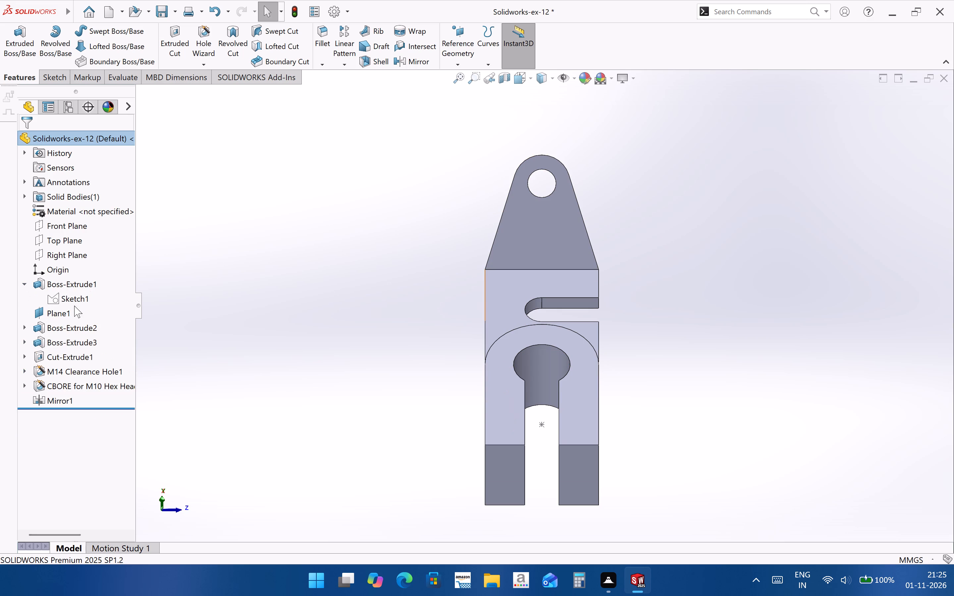
{"action": "left_click", "coordinate": [75, 303]}
{"action": "left_click", "coordinate": [84, 277]}
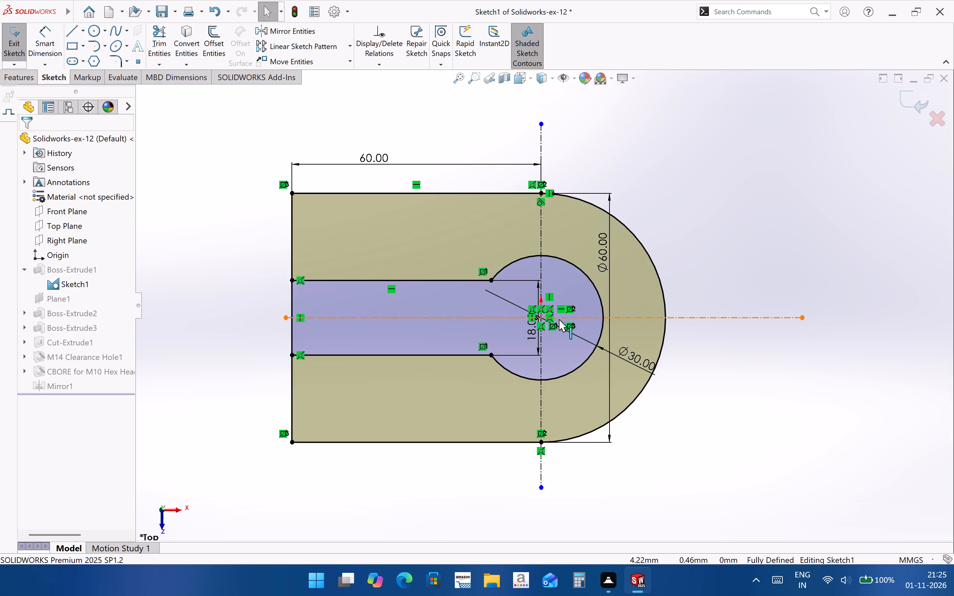
{"action": "scroll", "coordinate": [456, 234], "scroll_direction": "up", "scroll_amount": 2}
{"action": "left_click_drag", "start_coordinate": [250, 135], "coordinate": [757, 498]}
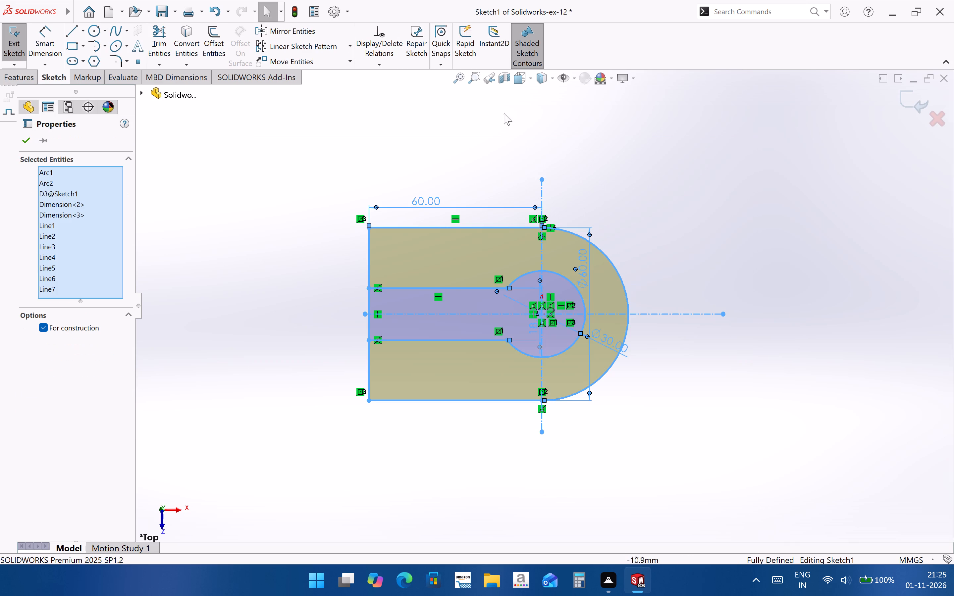
{"action": "left_click", "coordinate": [382, 61]}
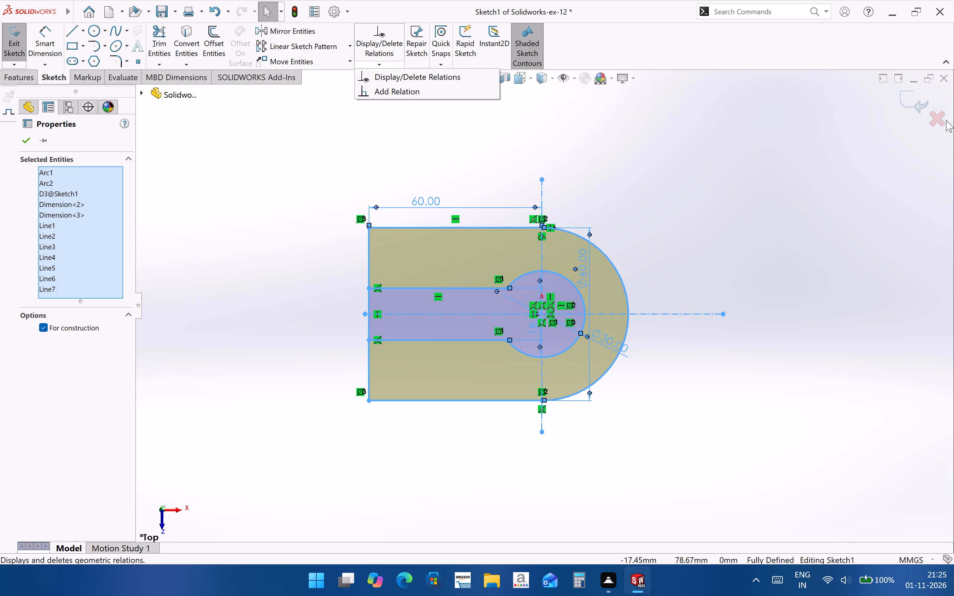
{"action": "left_click", "coordinate": [917, 95]}
{"action": "scroll", "coordinate": [527, 380], "scroll_direction": "up", "scroll_amount": 3}
{"action": "left_click", "coordinate": [577, 422]}
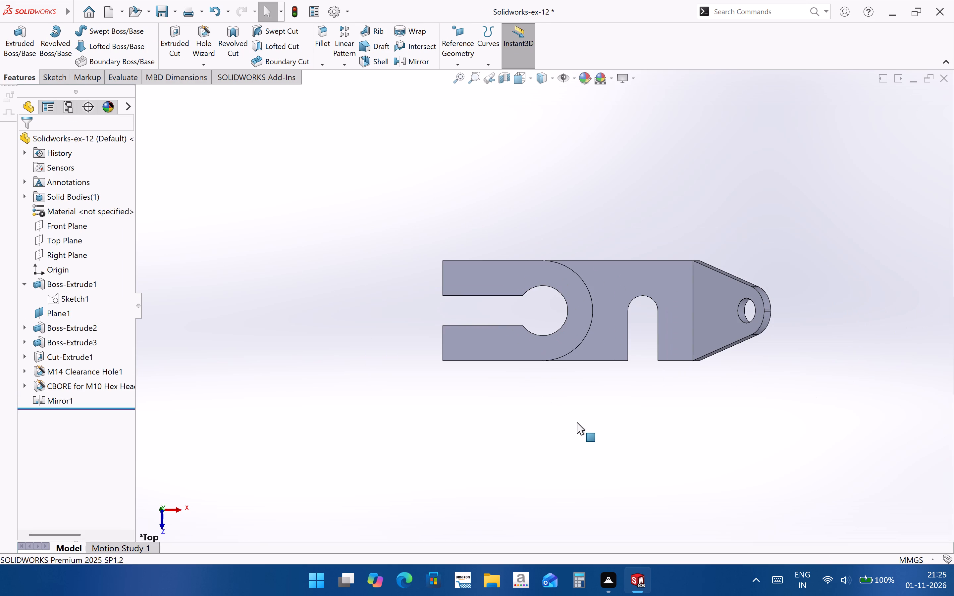
{"action": "left_click", "coordinate": [24, 281]}
{"action": "left_click", "coordinate": [388, 404]}
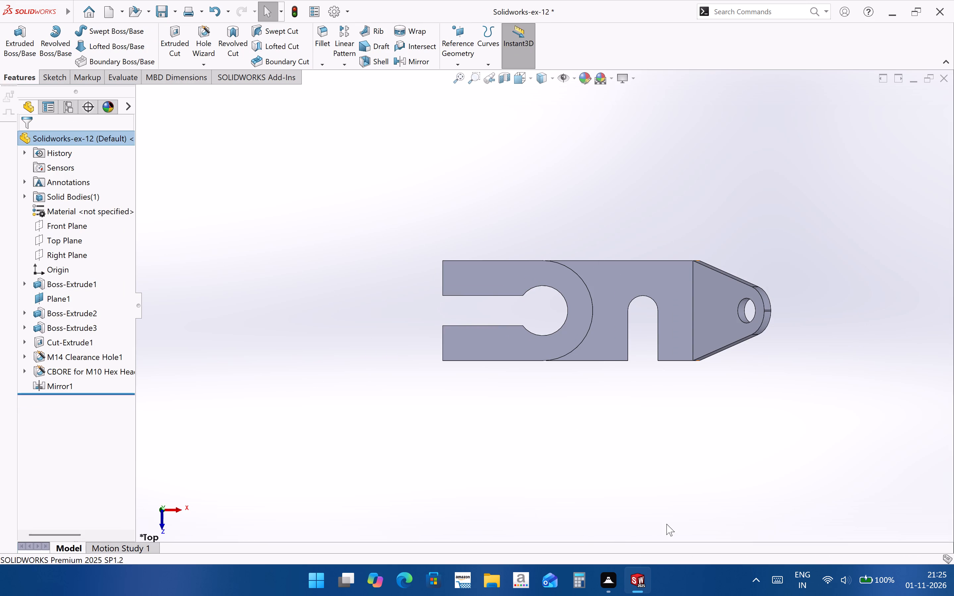
Examine the rounded end of the inclined arm from several angles, looking at its outer edge faces.
{"action": "middle_click_drag", "start_coordinate": [658, 414], "coordinate": [619, 296]}
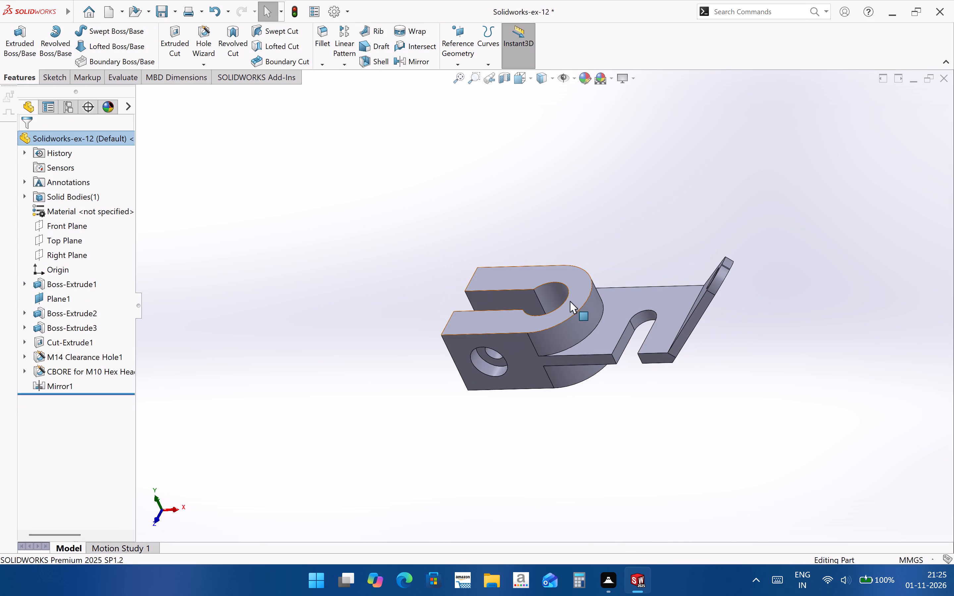
{"action": "scroll", "coordinate": [709, 270], "scroll_direction": "down", "scroll_amount": 6}
{"action": "middle_click_drag", "start_coordinate": [678, 306], "coordinate": [743, 406]}
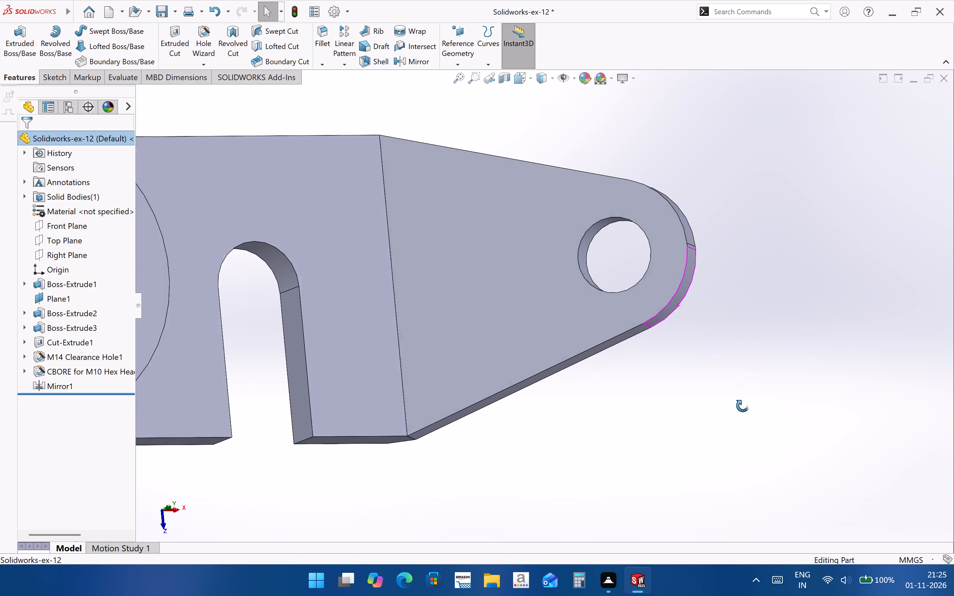
{"action": "middle_click_drag", "start_coordinate": [743, 406], "coordinate": [718, 397]}
{"action": "scroll", "coordinate": [731, 436], "scroll_direction": "up", "scroll_amount": 3}
{"action": "scroll", "coordinate": [506, 278], "scroll_direction": "down", "scroll_amount": 3}
{"action": "scroll", "coordinate": [605, 328], "scroll_direction": "up", "scroll_amount": 2}
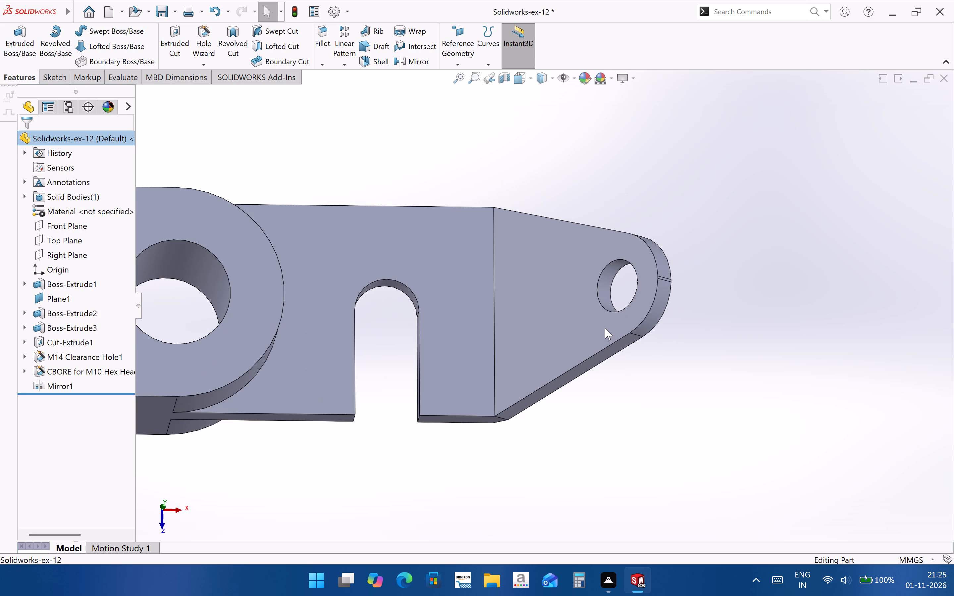
{"action": "scroll", "coordinate": [594, 272], "scroll_direction": "down", "scroll_amount": 2}
{"action": "scroll", "coordinate": [667, 274], "scroll_direction": "down", "scroll_amount": 3}
{"action": "middle_click_drag", "start_coordinate": [667, 305], "coordinate": [637, 264]}
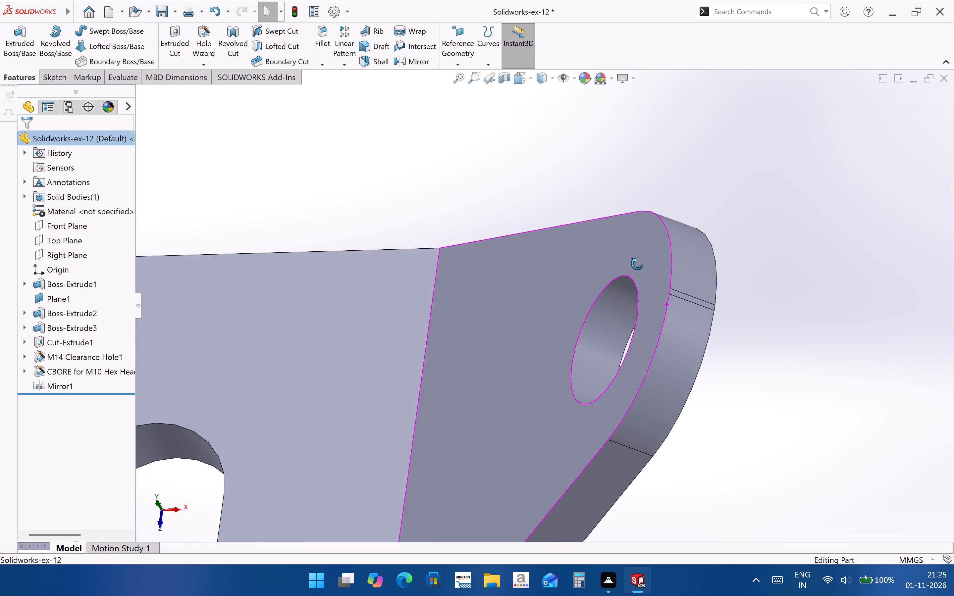
{"action": "middle_click_drag", "start_coordinate": [637, 264], "coordinate": [686, 317]}
{"action": "scroll", "coordinate": [688, 336], "scroll_direction": "up", "scroll_amount": 3}
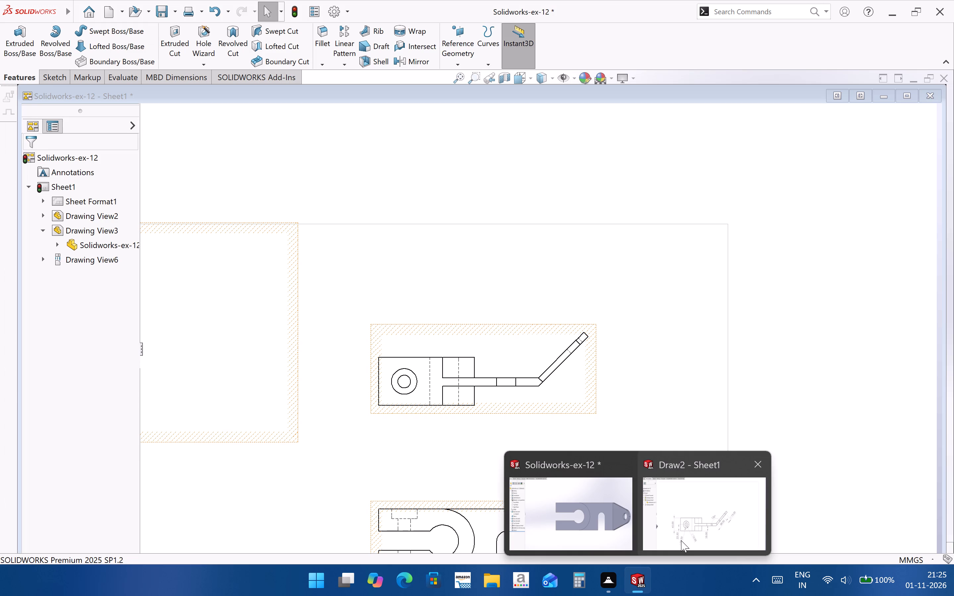
Switch to the Solidworks-ex-12 drawing, dismiss the update report, and examine the dimensioned front view and the other views.
{"action": "left_click", "coordinate": [681, 540]}
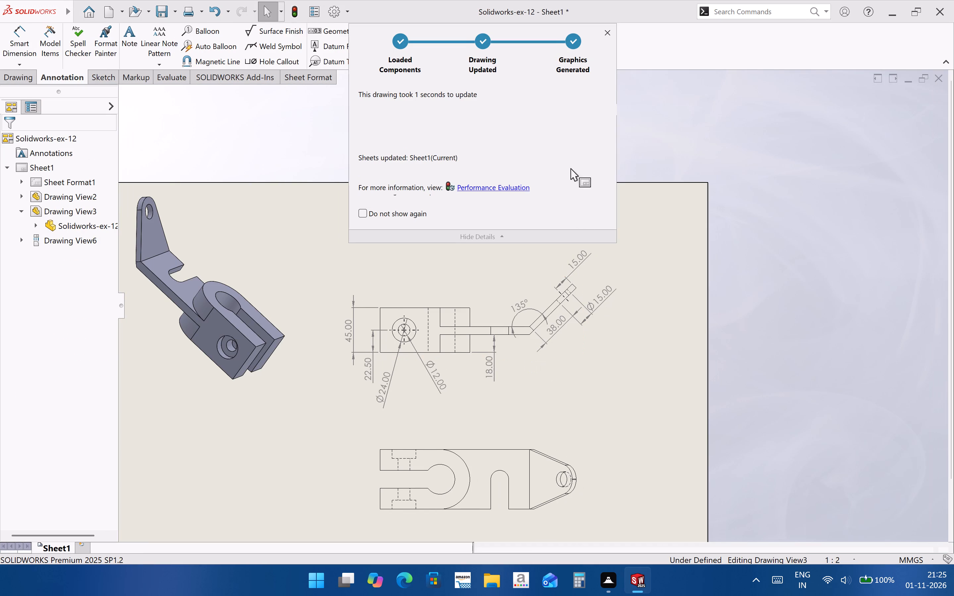
{"action": "double_click", "coordinate": [605, 36]}
{"action": "left_click", "coordinate": [652, 273]}
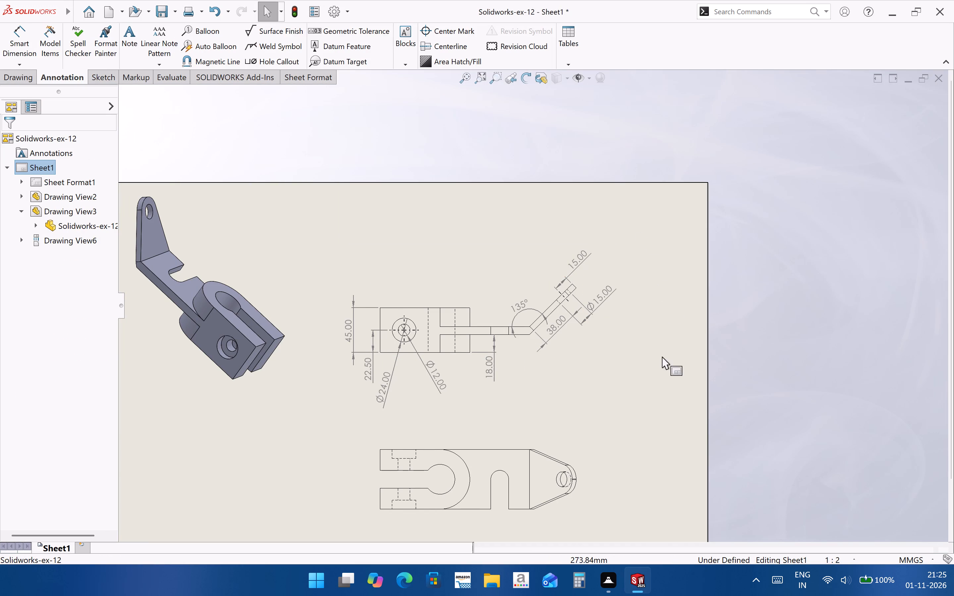
{"action": "scroll", "coordinate": [662, 360], "scroll_direction": "up", "scroll_amount": 2}
{"action": "scroll", "coordinate": [442, 278], "scroll_direction": "down", "scroll_amount": 2}
{"action": "scroll", "coordinate": [554, 327], "scroll_direction": "down", "scroll_amount": 3}
{"action": "scroll", "coordinate": [641, 310], "scroll_direction": "down", "scroll_amount": 2}
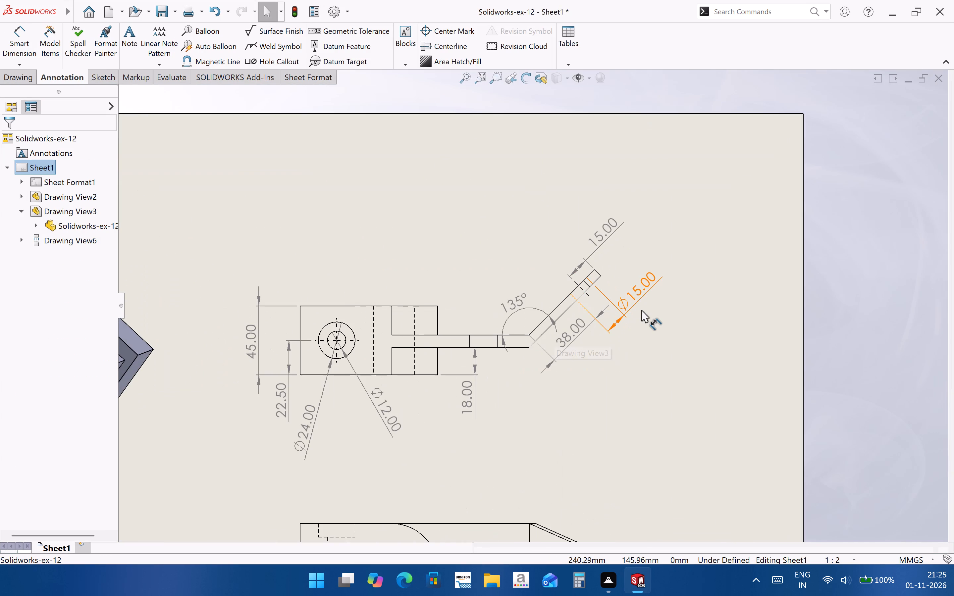
{"action": "scroll", "coordinate": [640, 311], "scroll_direction": "up", "scroll_amount": 5}
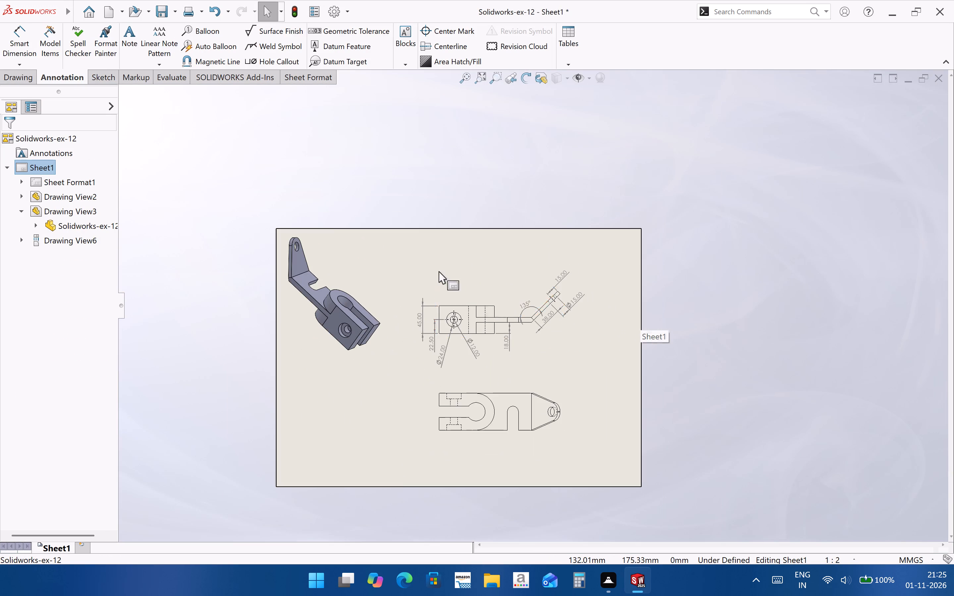
{"action": "scroll", "coordinate": [439, 271], "scroll_direction": "down", "scroll_amount": 3}
Return to the part, open the tapered cut's Sketch5 for editing, and delete the Ø30 dimension of its top arc.
{"action": "key", "text": "ctrl+Tab"}
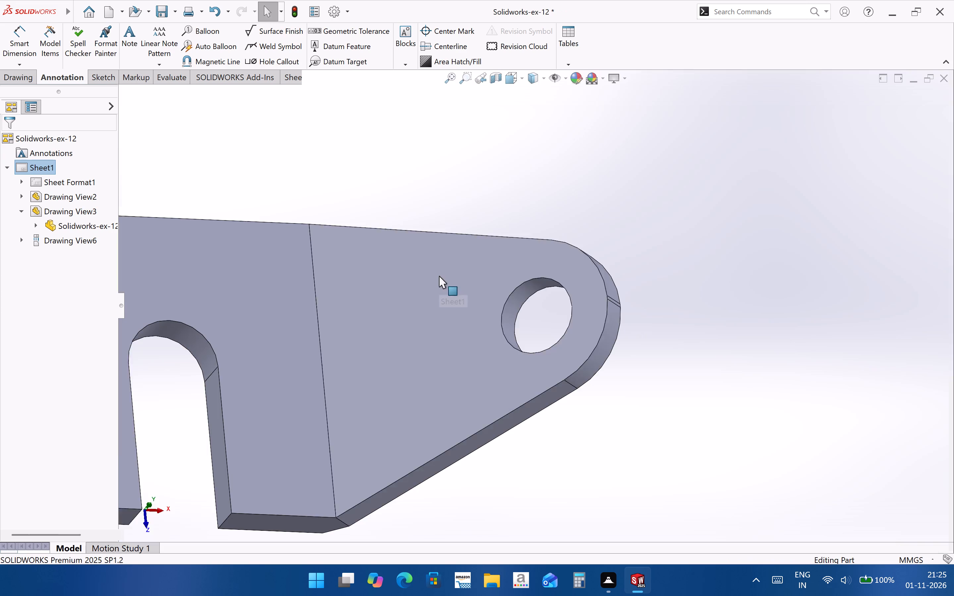
{"action": "middle_click_drag", "start_coordinate": [538, 301], "coordinate": [516, 298]}
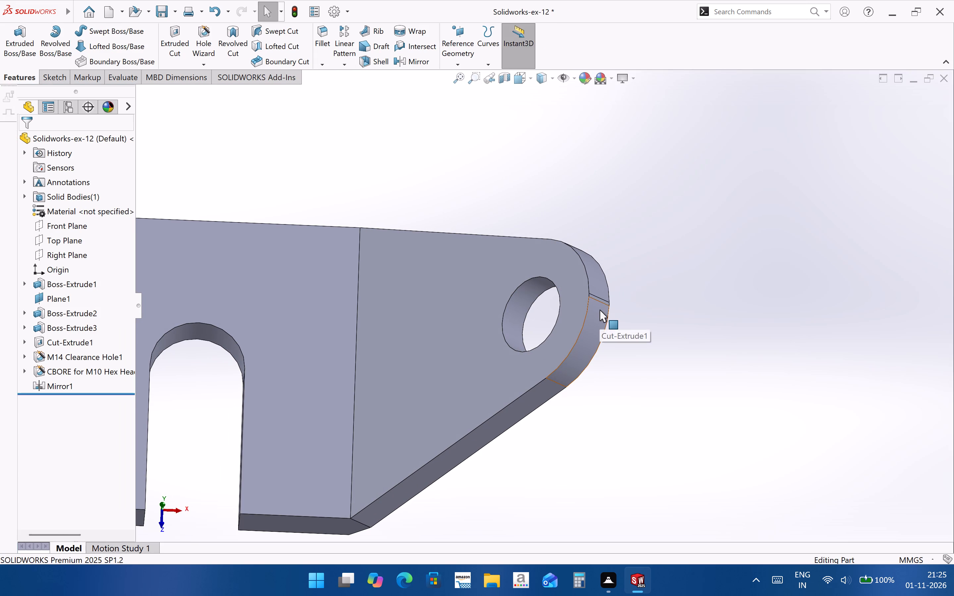
{"action": "left_click", "coordinate": [597, 331]}
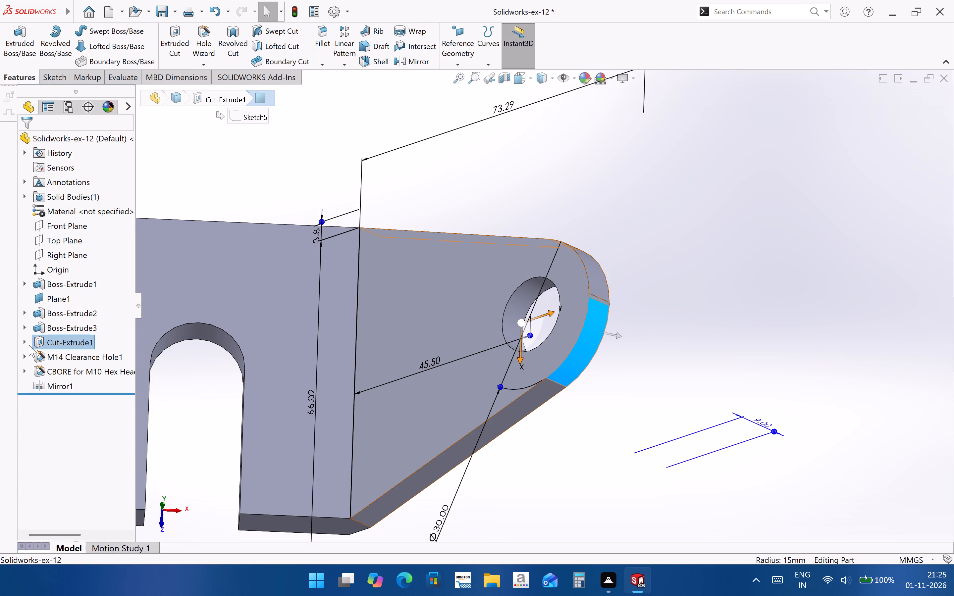
{"action": "left_click", "coordinate": [27, 344]}
{"action": "left_click", "coordinate": [70, 351]}
{"action": "left_click", "coordinate": [84, 327]}
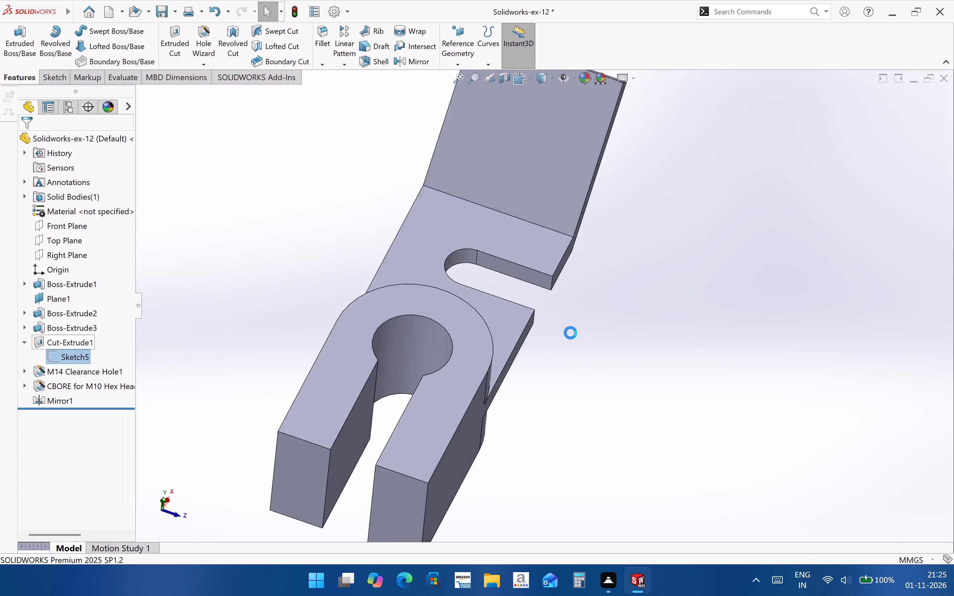
{"action": "scroll", "coordinate": [569, 332], "scroll_direction": "up", "scroll_amount": 1}
{"action": "scroll", "coordinate": [547, 187], "scroll_direction": "down", "scroll_amount": 3}
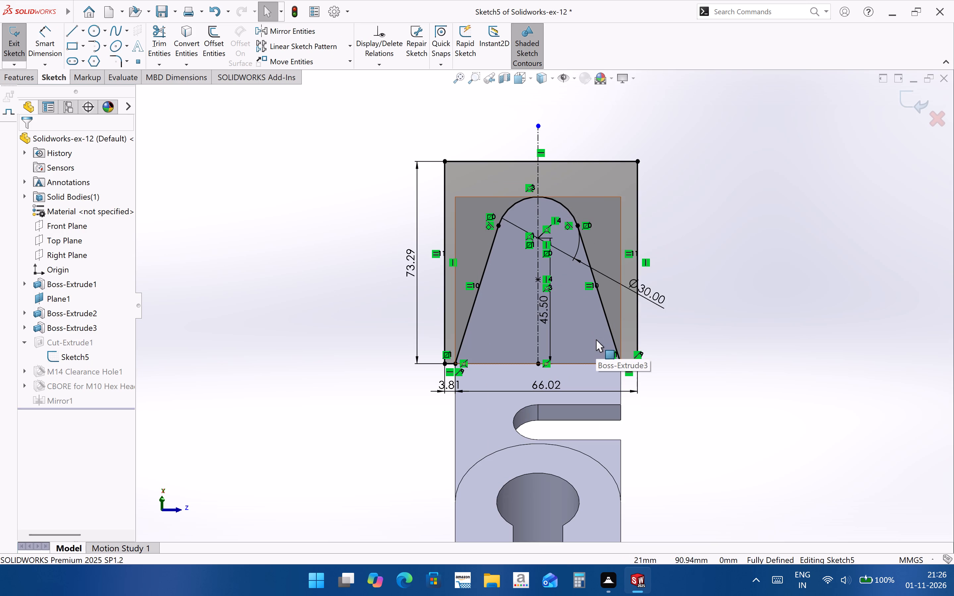
{"action": "scroll", "coordinate": [551, 237], "scroll_direction": "down", "scroll_amount": 2}
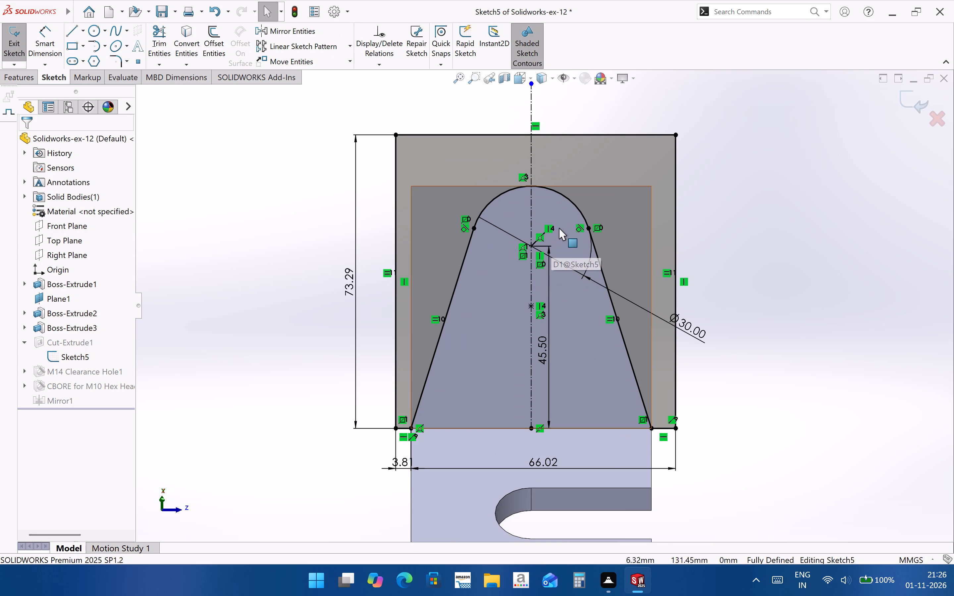
{"action": "scroll", "coordinate": [563, 222], "scroll_direction": "down", "scroll_amount": 1}
{"action": "left_click", "coordinate": [718, 354]}
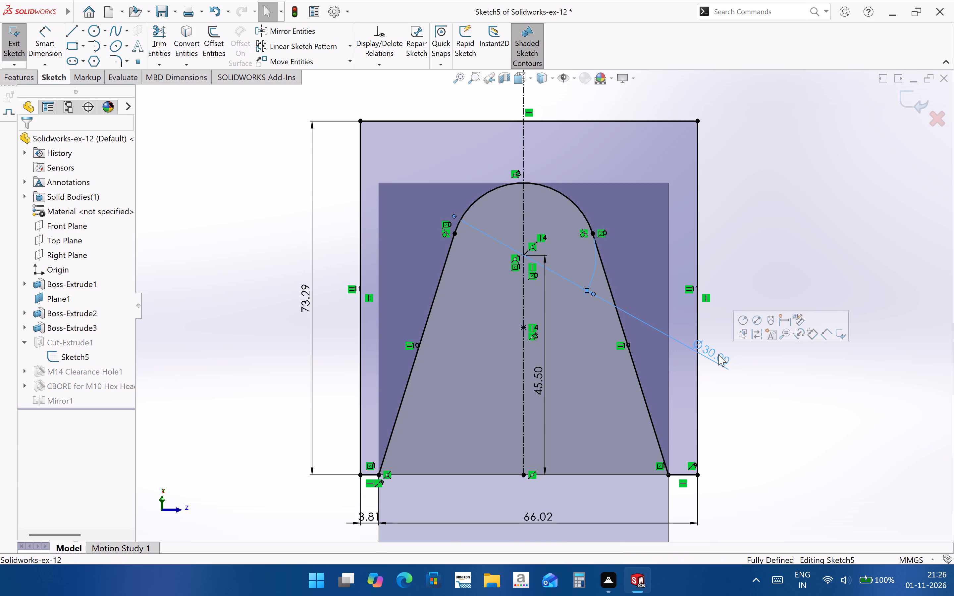
{"action": "key", "text": "Delete"}
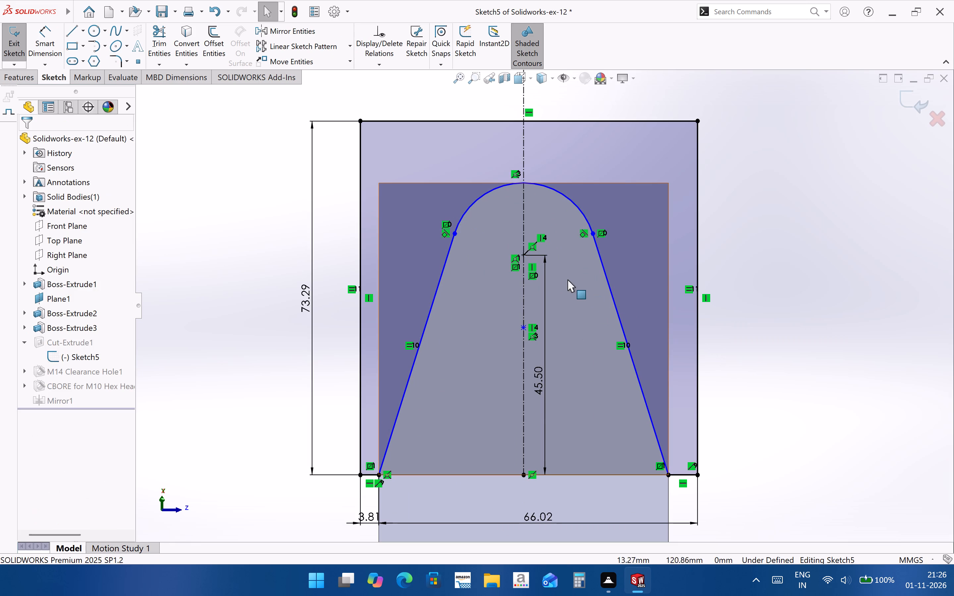
Add a radius dimension to the cut profile's top arc, placing it inside the arc, and exit the sketch.
{"action": "left_click", "coordinate": [50, 43]}
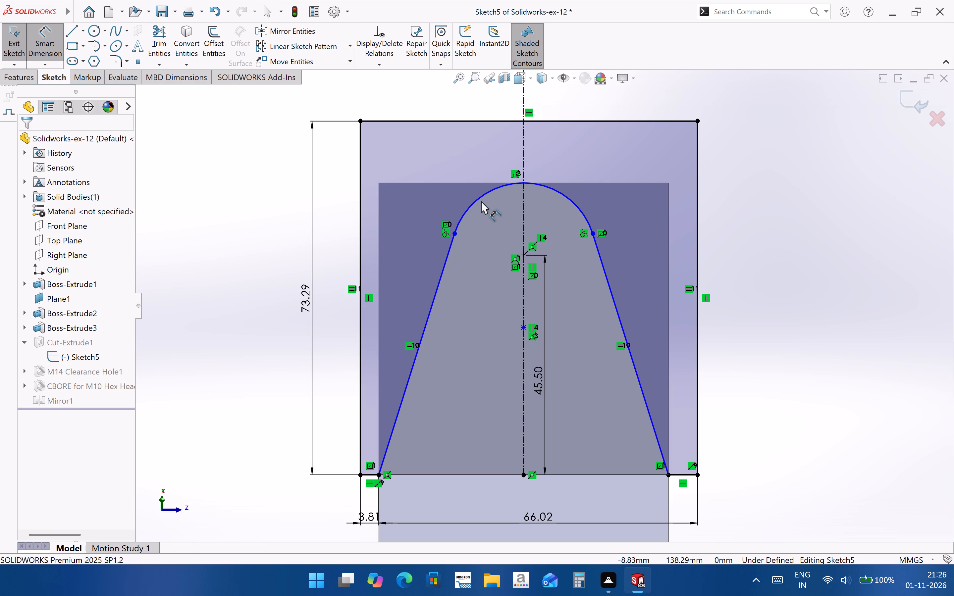
{"action": "left_click", "coordinate": [563, 196]}
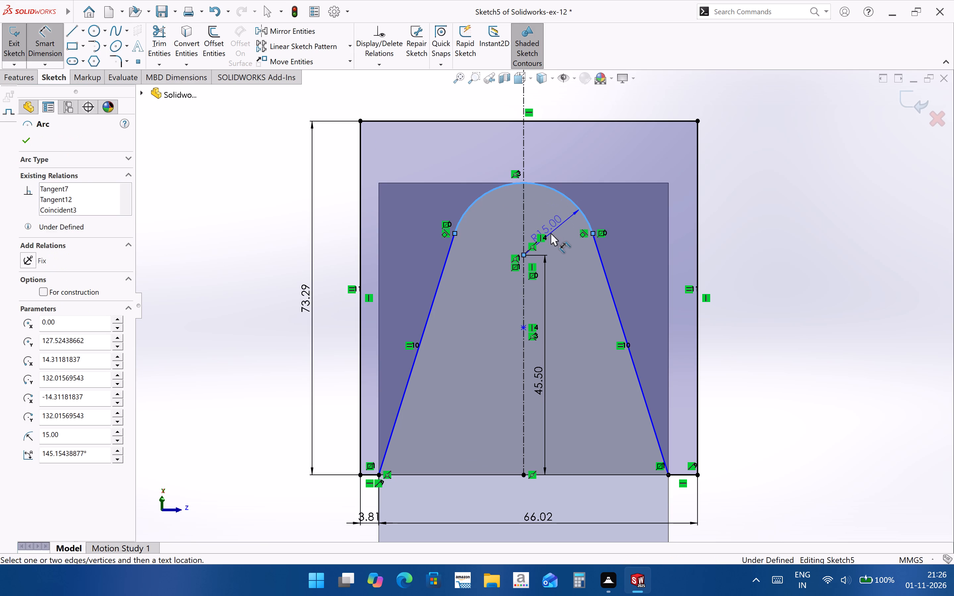
{"action": "left_click", "coordinate": [560, 228]}
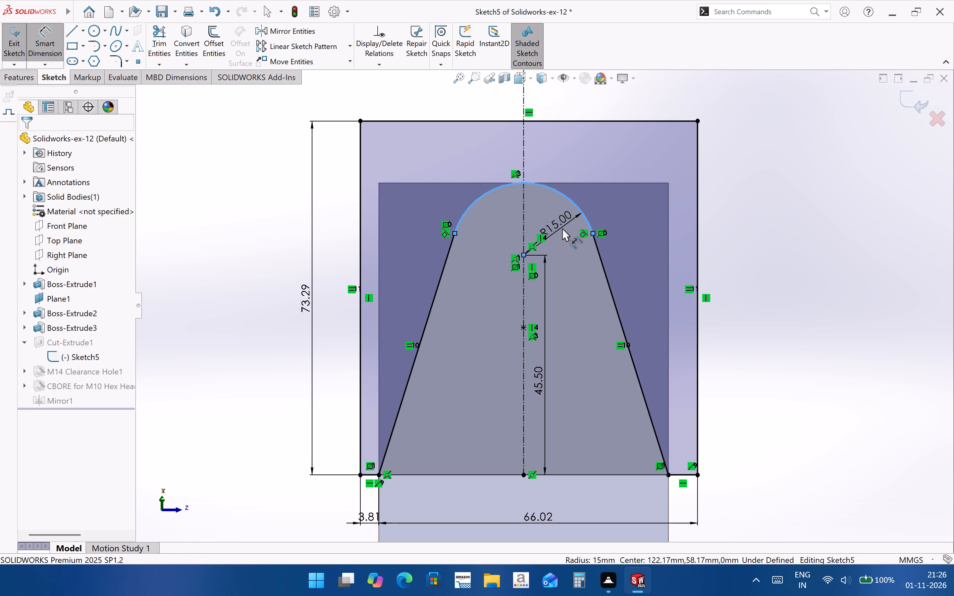
{"action": "left_click", "coordinate": [510, 217]}
{"action": "left_click", "coordinate": [831, 251]}
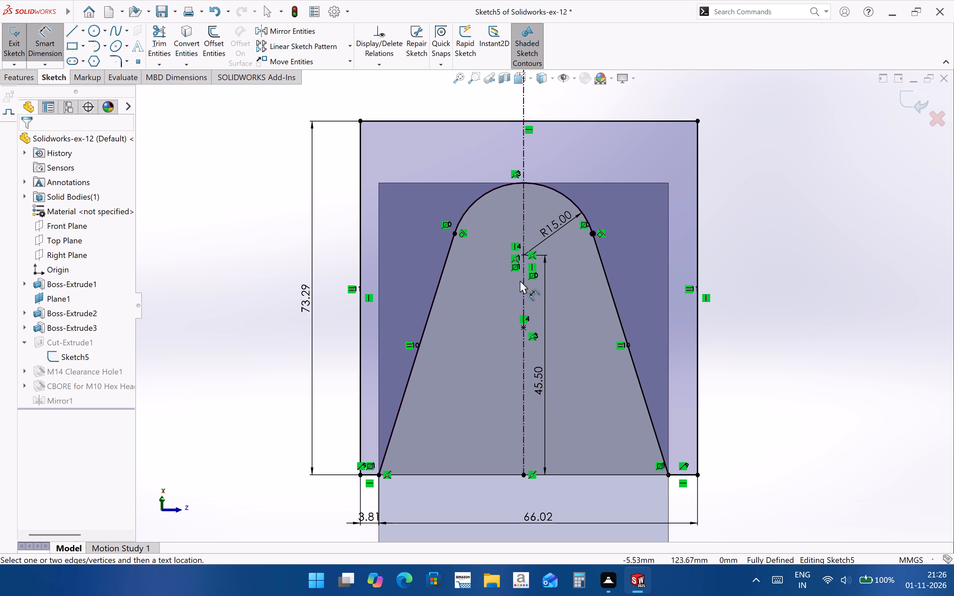
{"action": "scroll", "coordinate": [553, 321], "scroll_direction": "up", "scroll_amount": 3}
{"action": "left_click", "coordinate": [915, 107]}
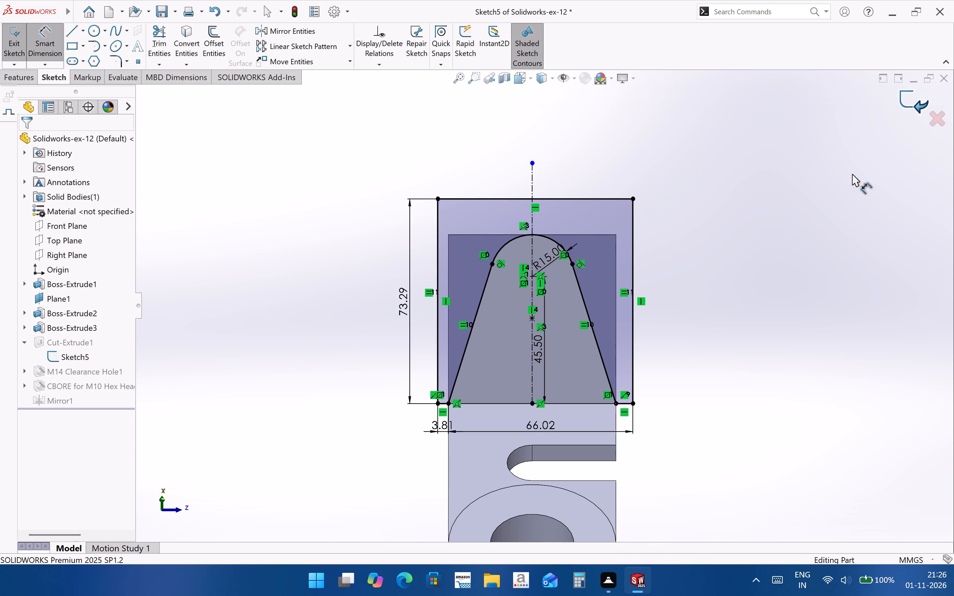
Examine the arm's rounded end again from several angles, checking the narrow strip on its outer edge.
{"action": "middle_click_drag", "start_coordinate": [668, 334], "coordinate": [510, 382]}
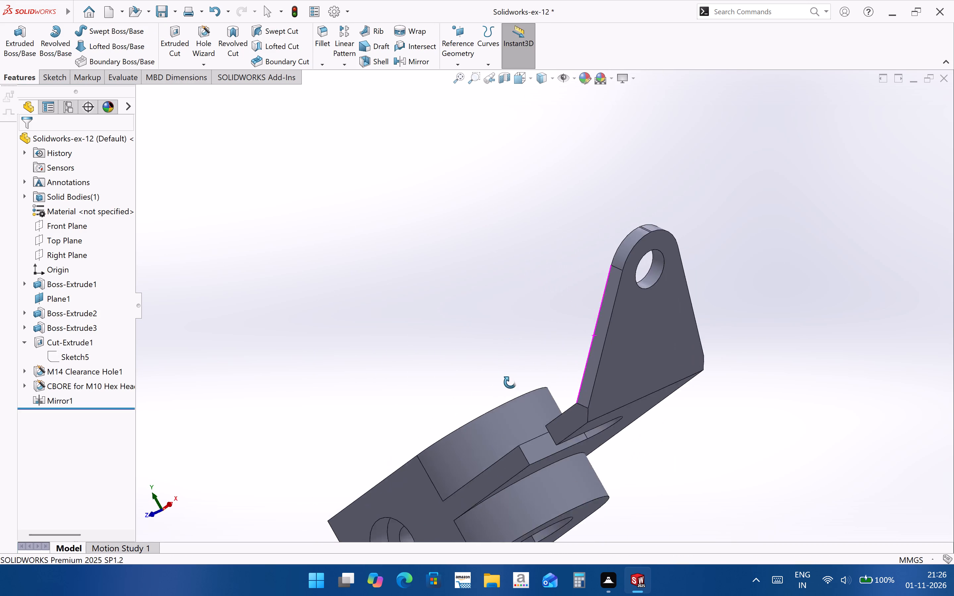
{"action": "middle_click_drag", "start_coordinate": [510, 382], "coordinate": [538, 472]}
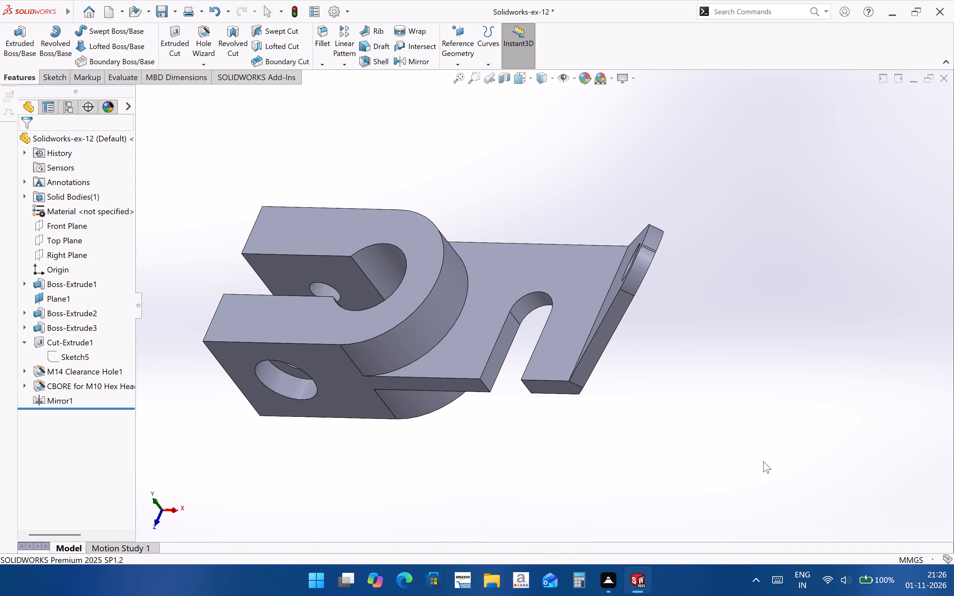
{"action": "left_click", "coordinate": [763, 461]}
{"action": "scroll", "coordinate": [632, 264], "scroll_direction": "down", "scroll_amount": 7}
{"action": "middle_click_drag", "start_coordinate": [631, 277], "coordinate": [713, 426]}
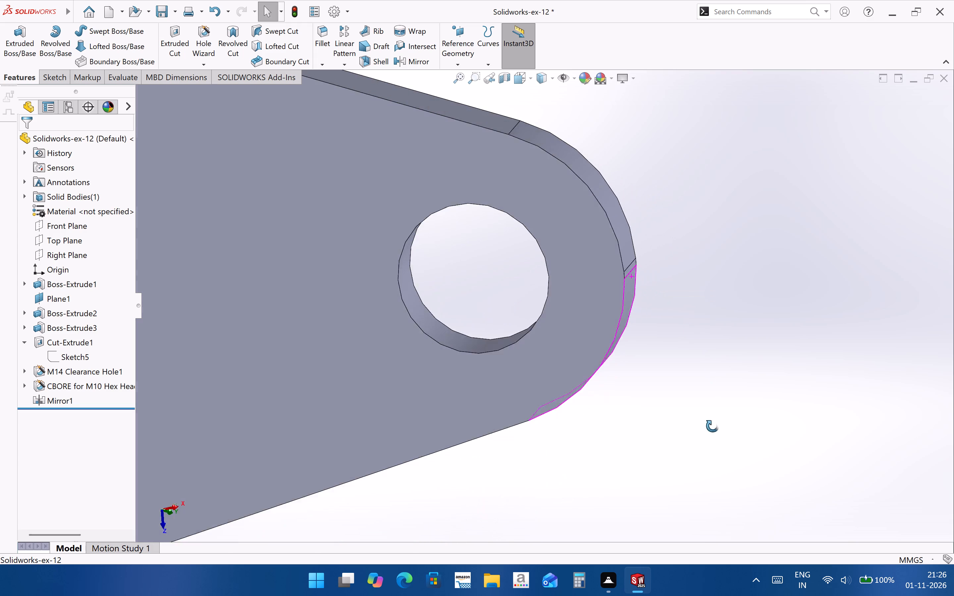
{"action": "middle_click_drag", "start_coordinate": [713, 426], "coordinate": [678, 432]}
{"action": "scroll", "coordinate": [686, 289], "scroll_direction": "up", "scroll_amount": 3}
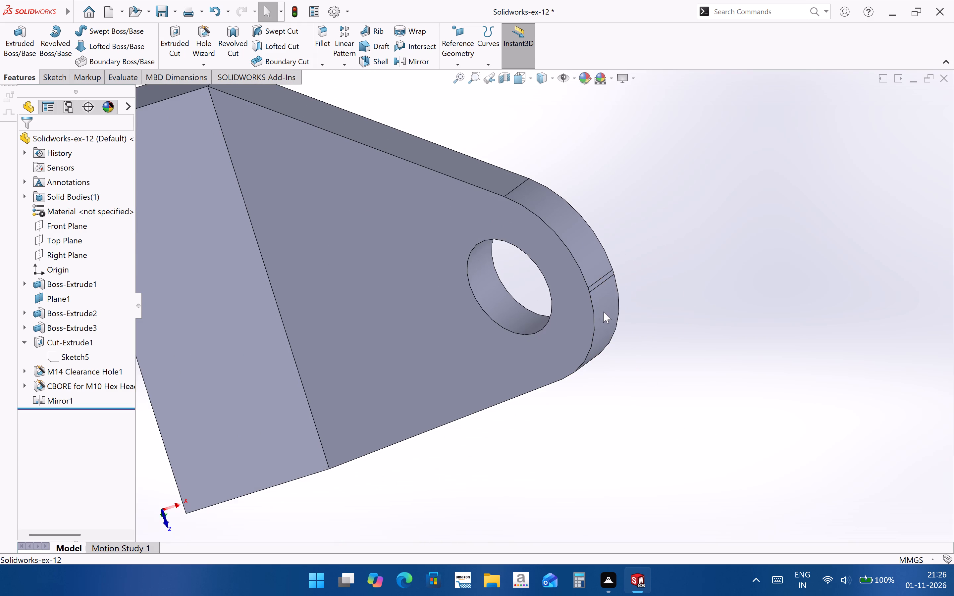
{"action": "middle_click_drag", "start_coordinate": [601, 284], "coordinate": [622, 184]}
{"action": "scroll", "coordinate": [659, 271], "scroll_direction": "up", "scroll_amount": 3}
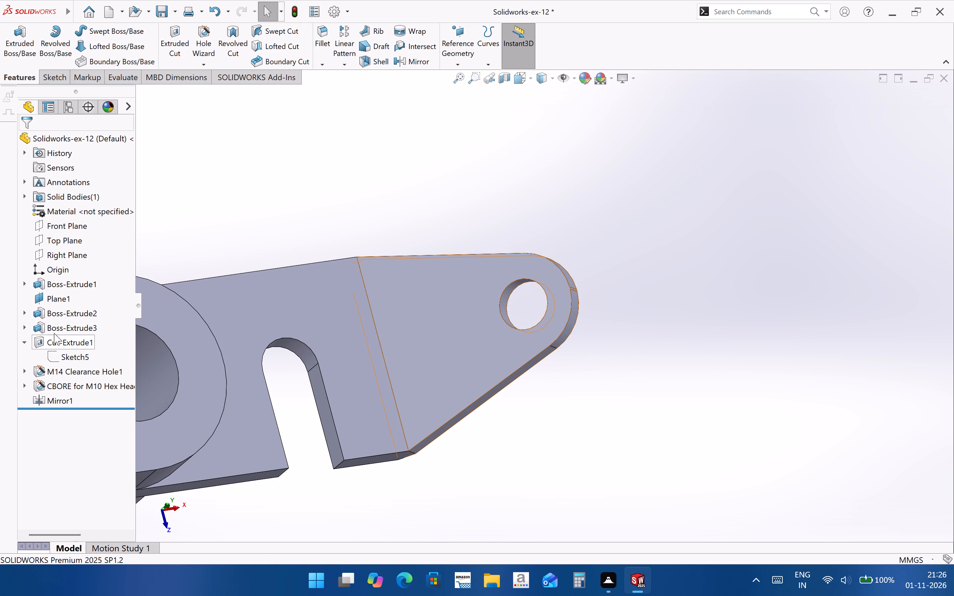
Edit Boss-Extrude3's Sketch3, set the angled arm's horizontal length to 43 mm, and exit the sketch.
{"action": "left_click", "coordinate": [26, 327]}
{"action": "left_click", "coordinate": [63, 336]}
{"action": "left_click", "coordinate": [76, 309]}
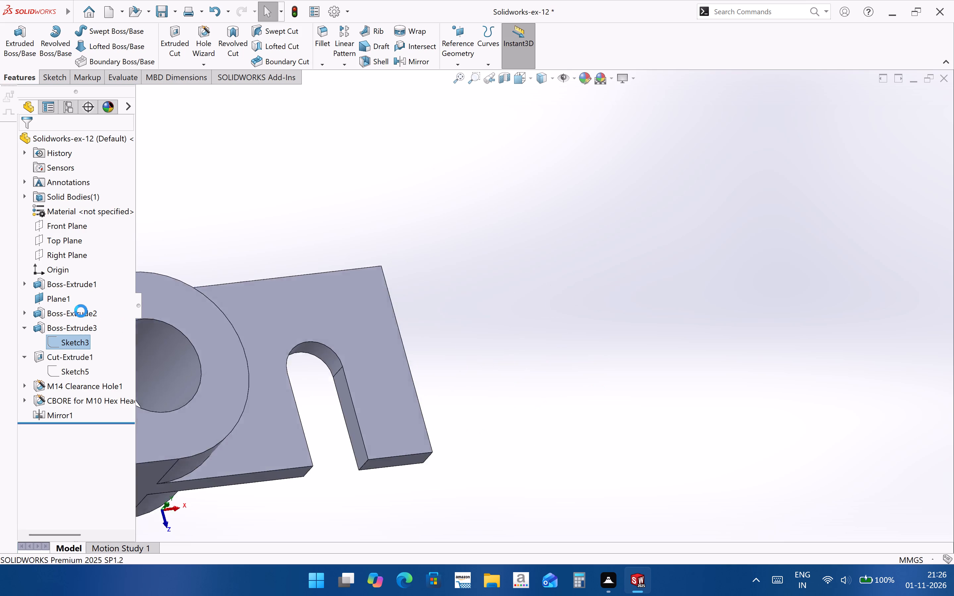
{"action": "scroll", "coordinate": [739, 279], "scroll_direction": "down", "scroll_amount": 2}
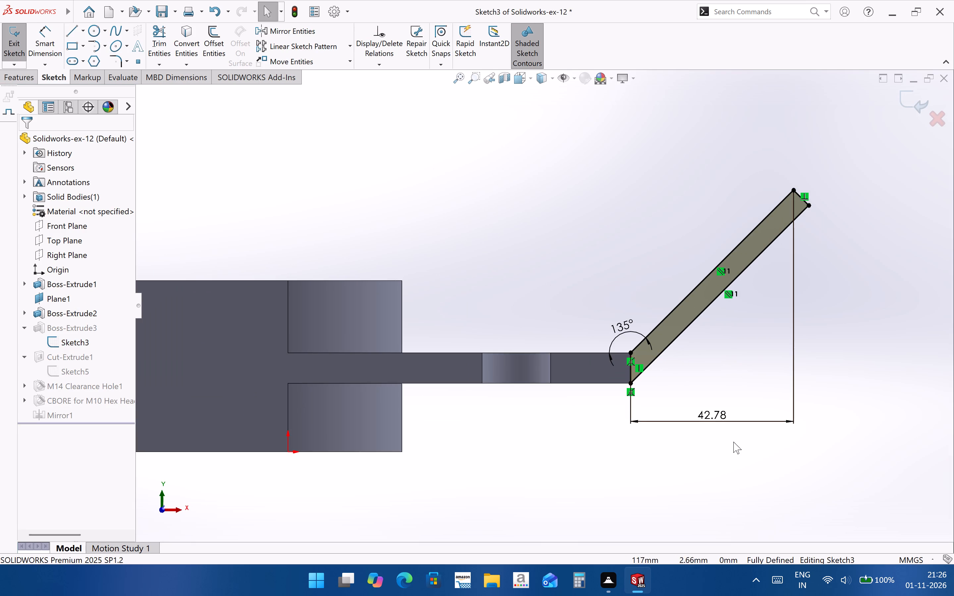
{"action": "double_click", "coordinate": [717, 415]}
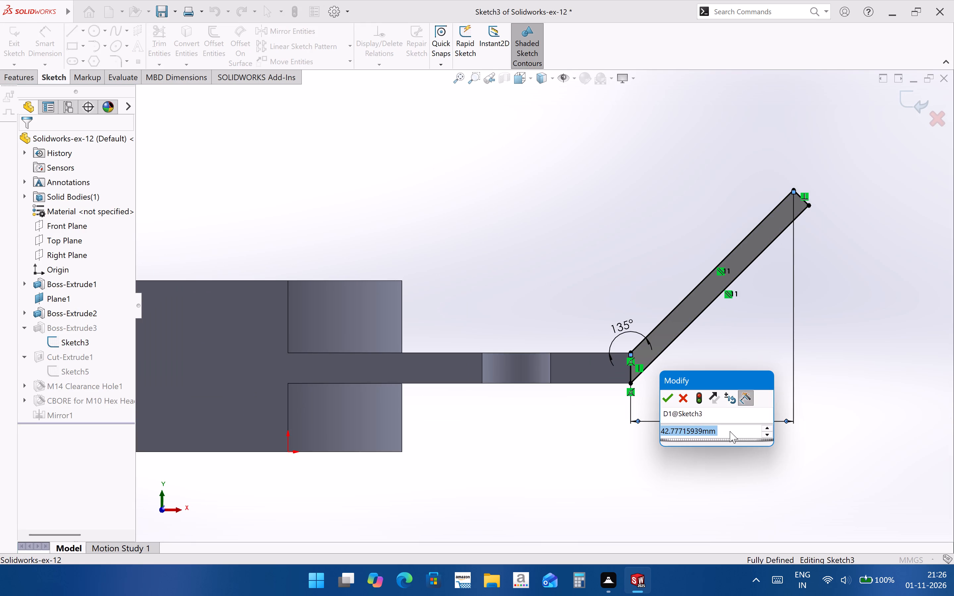
{"action": "type", "text": "43"}
{"action": "key", "text": "Return"}
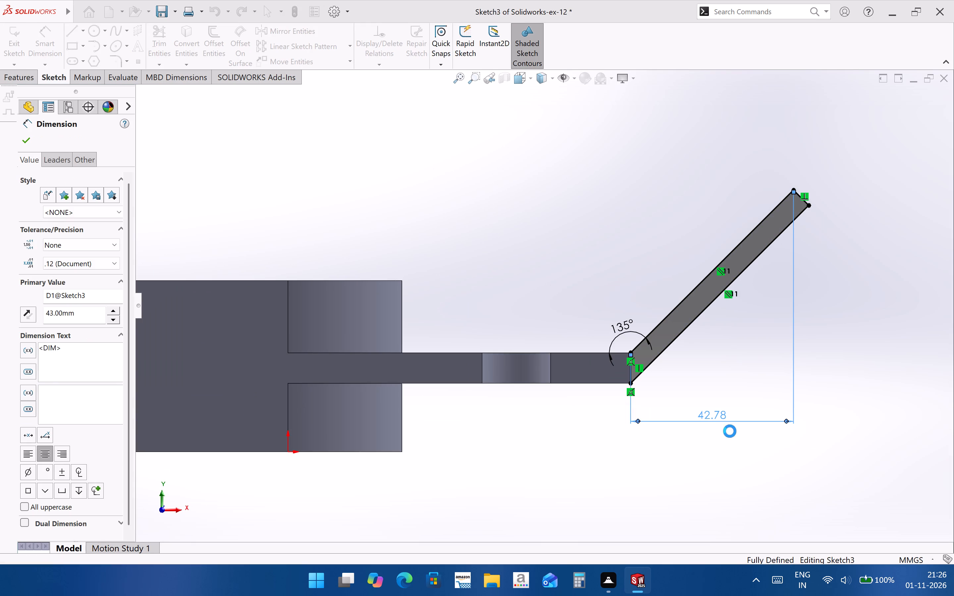
{"action": "left_click", "coordinate": [913, 95]}
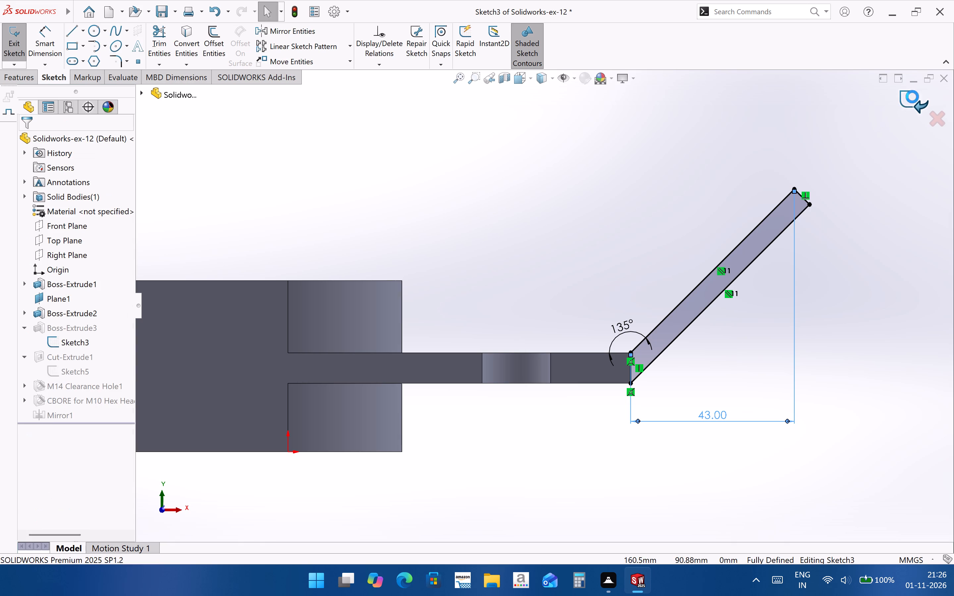
{"action": "left_click", "coordinate": [863, 332]}
{"action": "middle_click_drag", "start_coordinate": [823, 266], "coordinate": [775, 369]}
{"action": "scroll", "coordinate": [704, 351], "scroll_direction": "up", "scroll_amount": 3}
{"action": "middle_click_drag", "start_coordinate": [585, 447], "coordinate": [605, 447]}
Switch to the Solidworks-ex-12 drawing, dismiss the update report, and delete the dangling 15.00 dimension at the angled arm's tip.
{"action": "key", "text": "ctrl+Tab"}
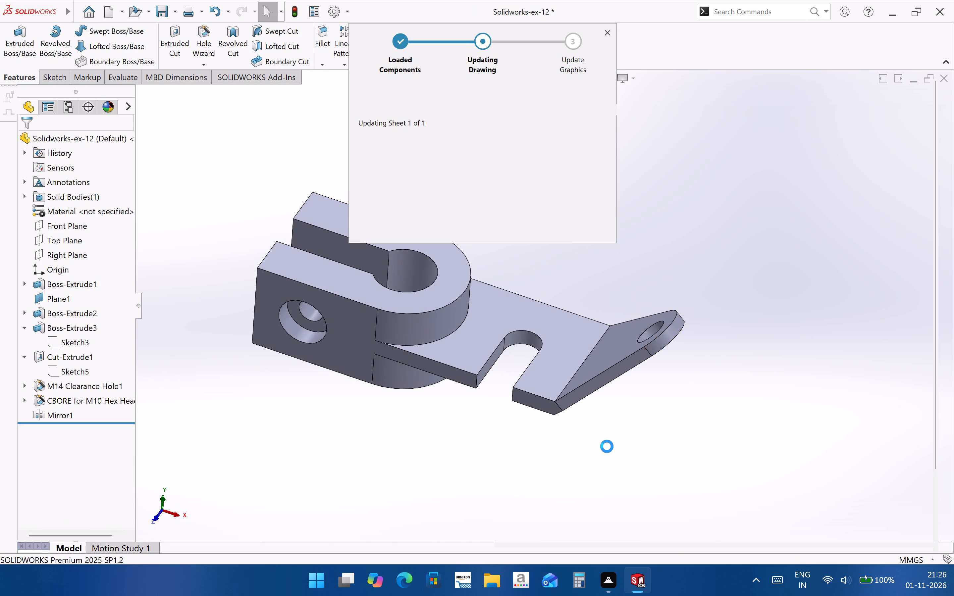
{"action": "left_click", "coordinate": [606, 32]}
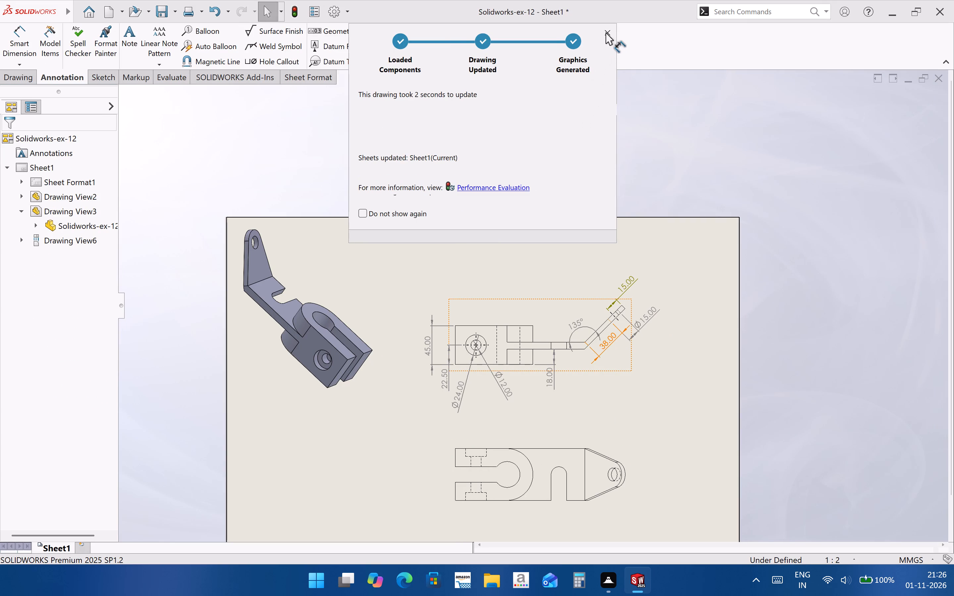
{"action": "left_click", "coordinate": [608, 33]}
{"action": "scroll", "coordinate": [631, 291], "scroll_direction": "down", "scroll_amount": 6}
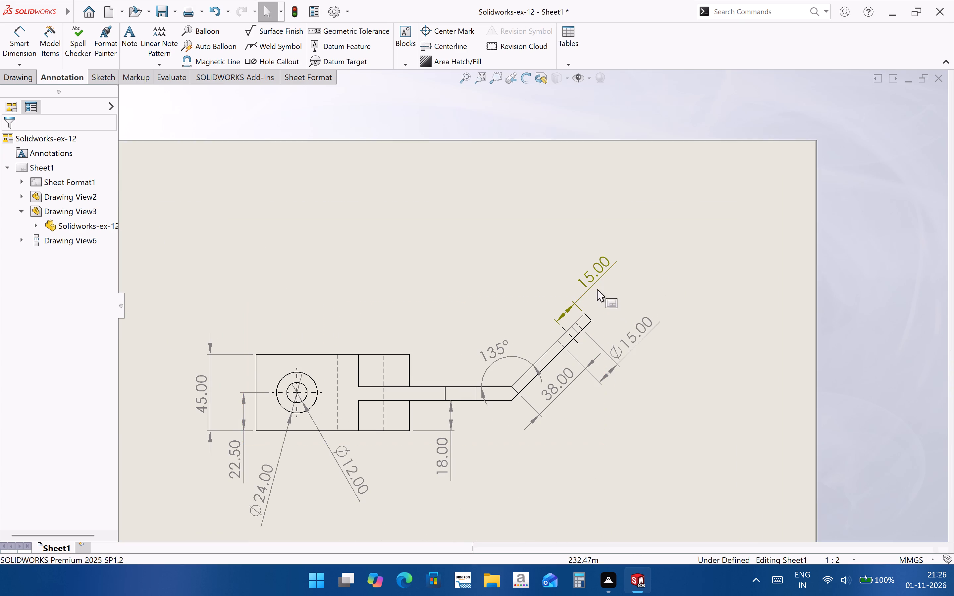
{"action": "left_click", "coordinate": [596, 276]}
{"action": "key", "text": "Delete"}
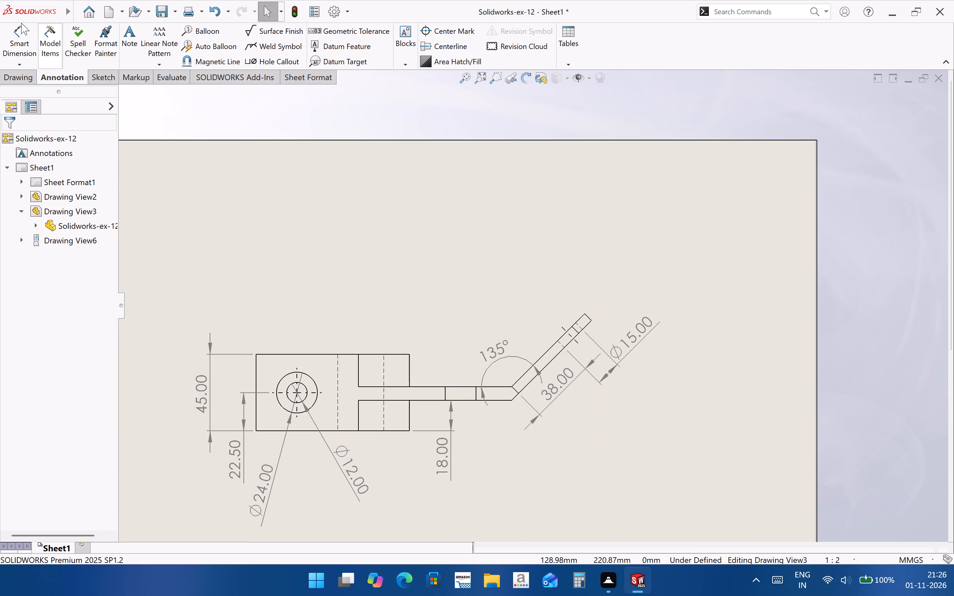
Dimension the distance from the arm hole's centerline to the arm's end edge in the front view, placing it above the arm.
{"action": "left_click", "coordinate": [22, 39]}
{"action": "left_click", "coordinate": [571, 337]}
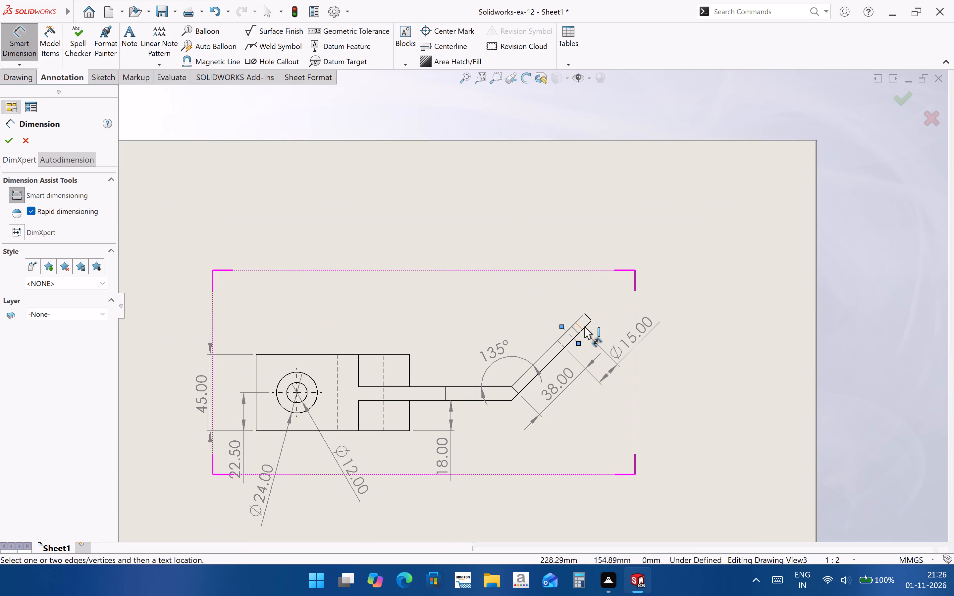
{"action": "left_click", "coordinate": [588, 317], "text": "ctrl"}
{"action": "left_click", "coordinate": [583, 289]}
{"action": "left_click", "coordinate": [715, 298]}
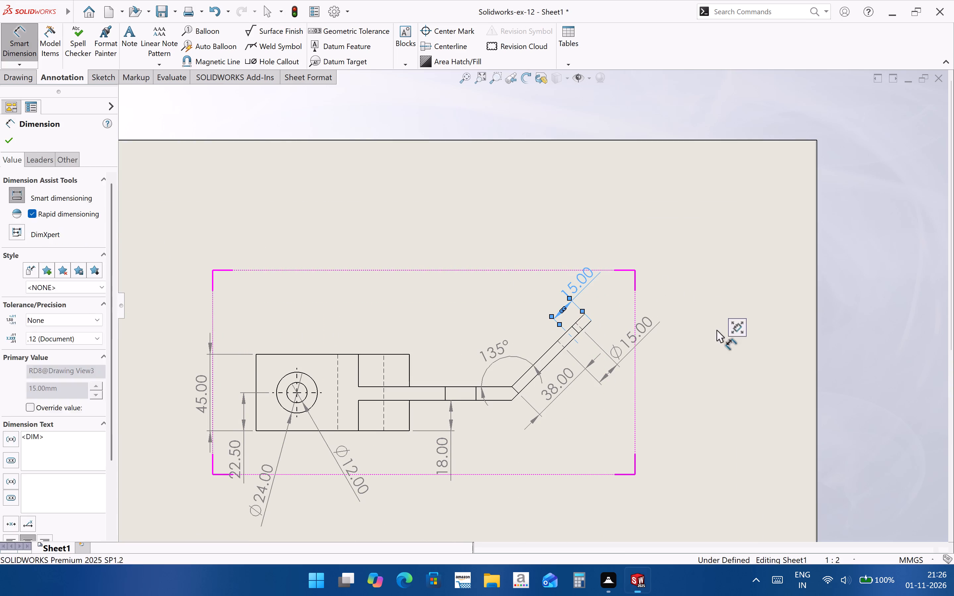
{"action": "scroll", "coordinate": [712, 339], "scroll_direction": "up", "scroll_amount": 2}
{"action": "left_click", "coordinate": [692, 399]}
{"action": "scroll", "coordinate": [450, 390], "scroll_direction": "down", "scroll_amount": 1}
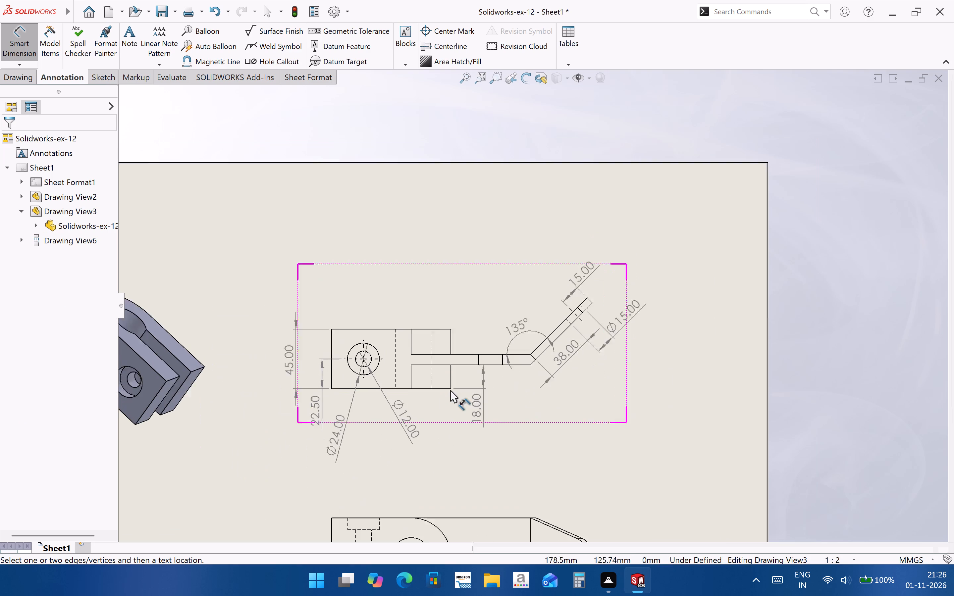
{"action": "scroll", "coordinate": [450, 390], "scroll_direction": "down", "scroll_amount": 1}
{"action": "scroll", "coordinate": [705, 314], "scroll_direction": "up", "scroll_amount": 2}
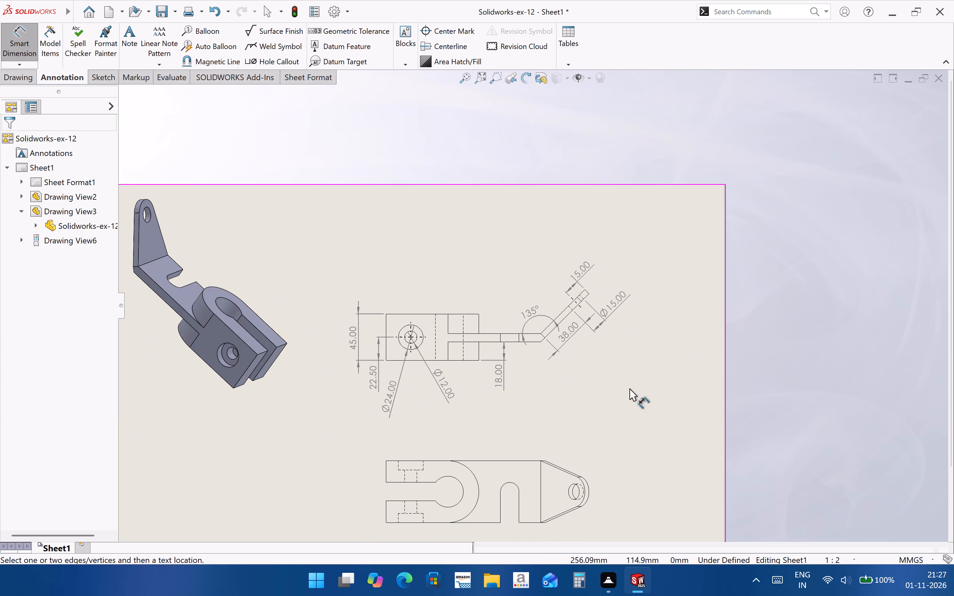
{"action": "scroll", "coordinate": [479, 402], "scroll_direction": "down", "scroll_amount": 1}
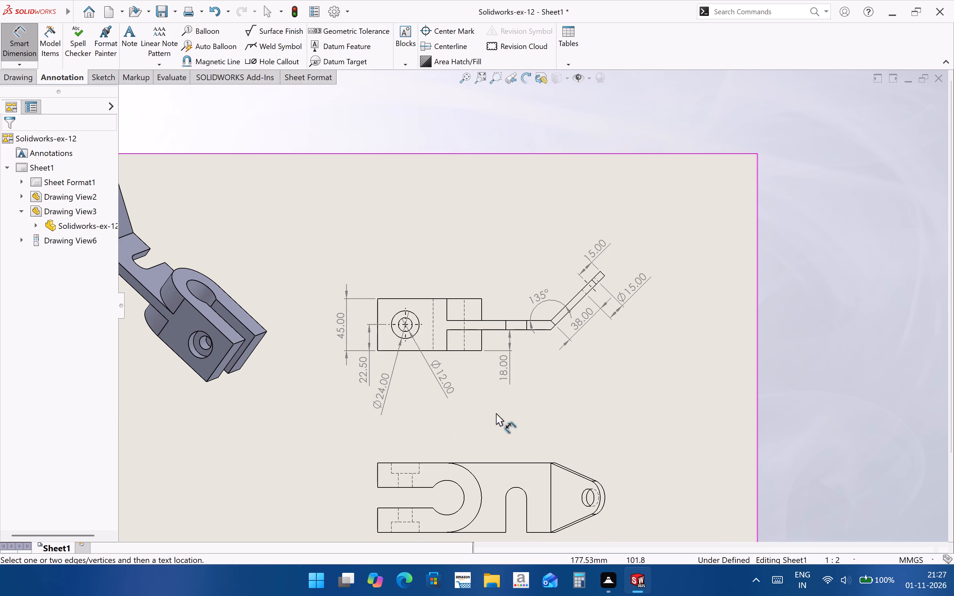
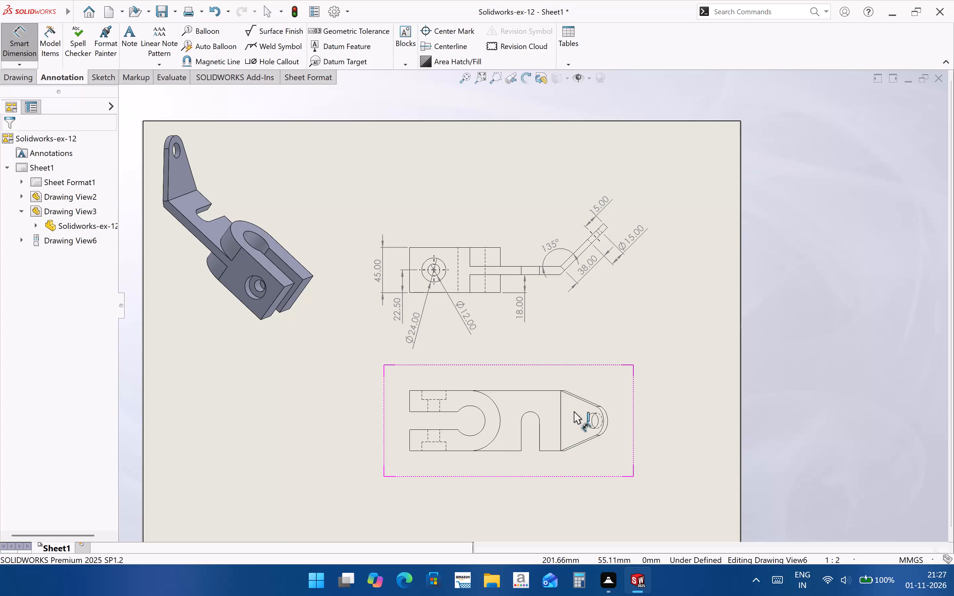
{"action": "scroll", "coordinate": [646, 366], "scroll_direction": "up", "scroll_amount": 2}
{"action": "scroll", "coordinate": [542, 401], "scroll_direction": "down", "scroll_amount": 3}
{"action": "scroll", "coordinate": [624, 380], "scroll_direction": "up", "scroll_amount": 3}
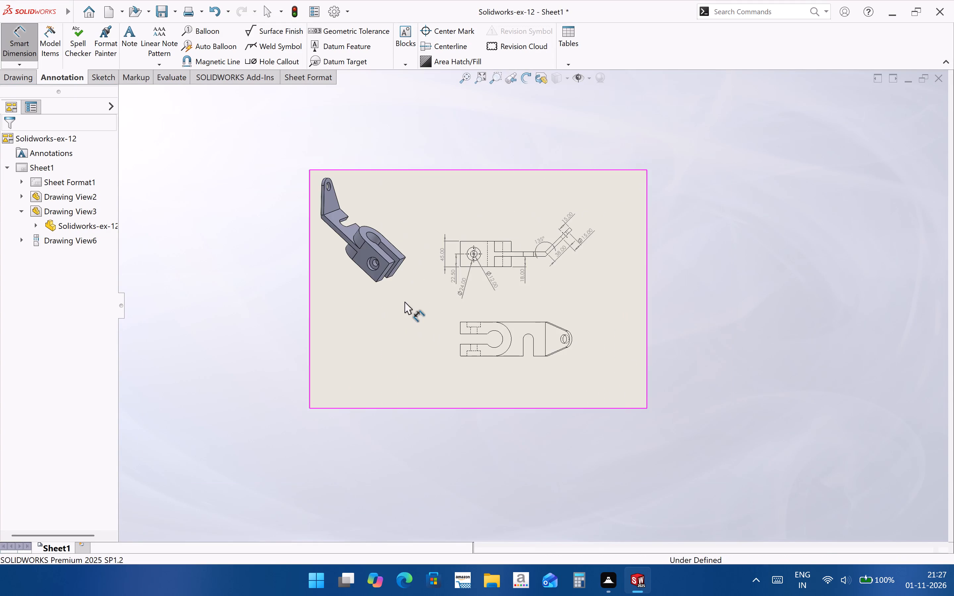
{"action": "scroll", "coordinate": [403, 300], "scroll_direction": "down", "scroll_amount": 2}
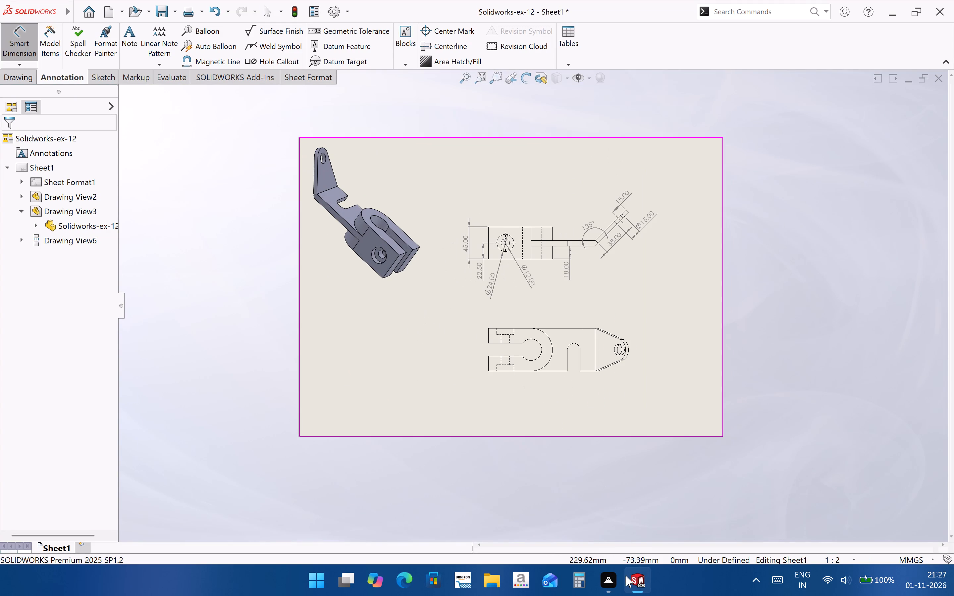
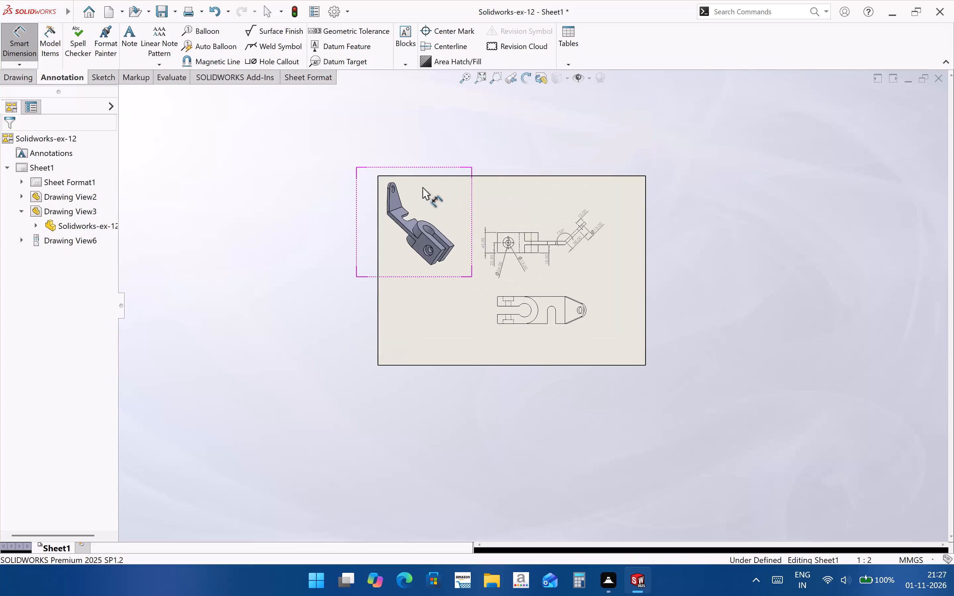
Save the drawing as Solidworks-ex-12 in the Solidworks folder, together with the modified part it references.
{"action": "scroll", "coordinate": [520, 313], "scroll_direction": "down", "scroll_amount": 1}
{"action": "scroll", "coordinate": [529, 333], "scroll_direction": "up", "scroll_amount": 2}
{"action": "scroll", "coordinate": [598, 372], "scroll_direction": "down", "scroll_amount": 2}
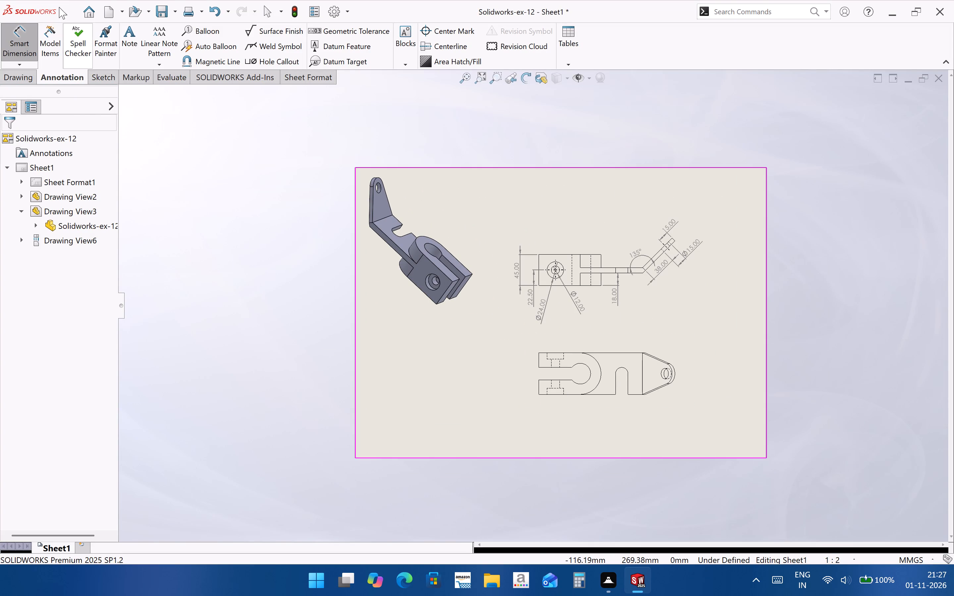
{"action": "left_click", "coordinate": [119, 93]}
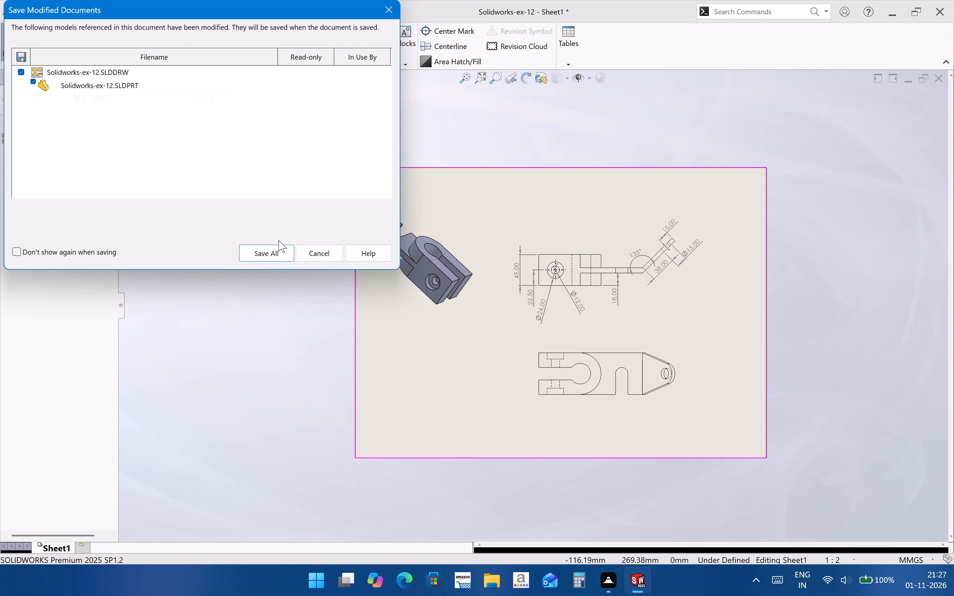
{"action": "left_click", "coordinate": [279, 250]}
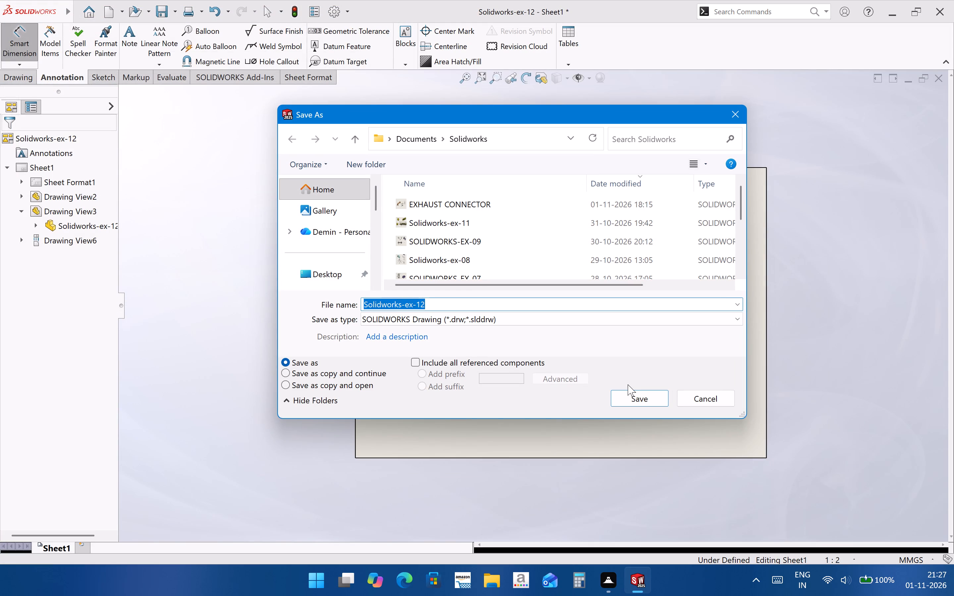
{"action": "left_click", "coordinate": [435, 306]}
{"action": "left_click", "coordinate": [623, 400]}
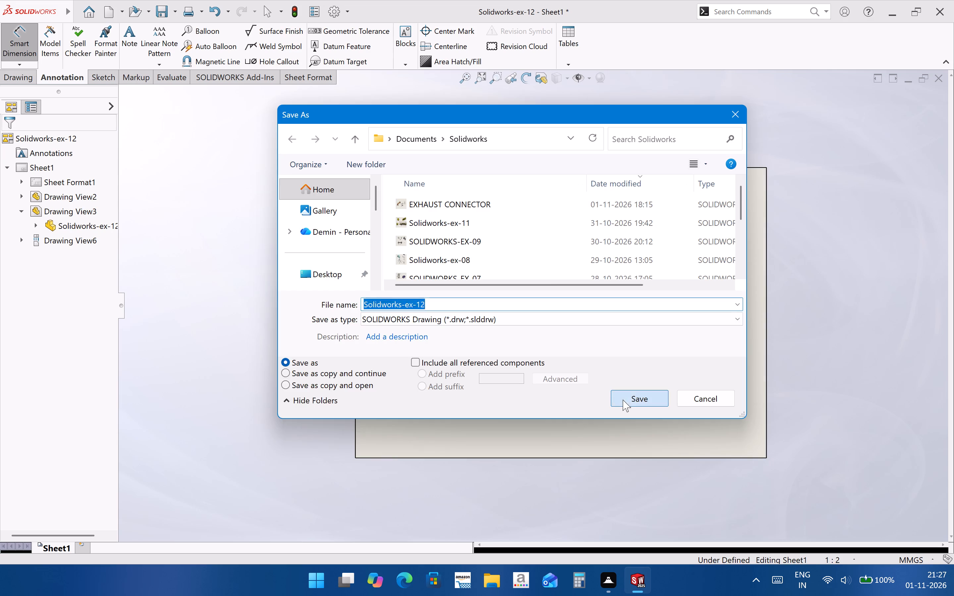
Dimension the bracket's overall width between its two long outer edges in the plan view below the front view.
{"action": "scroll", "coordinate": [624, 348], "scroll_direction": "down", "scroll_amount": 3}
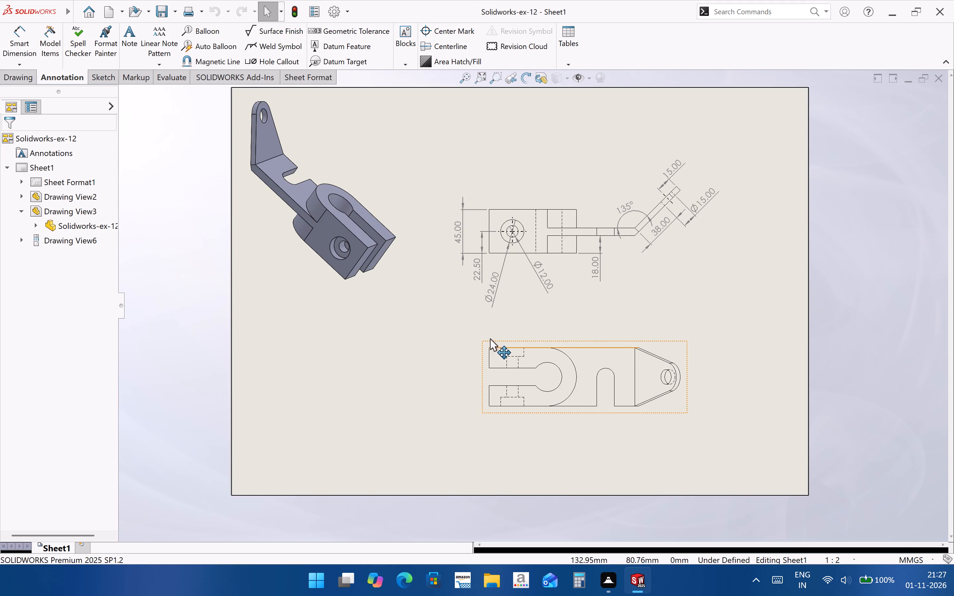
{"action": "scroll", "coordinate": [490, 338], "scroll_direction": "down", "scroll_amount": 4}
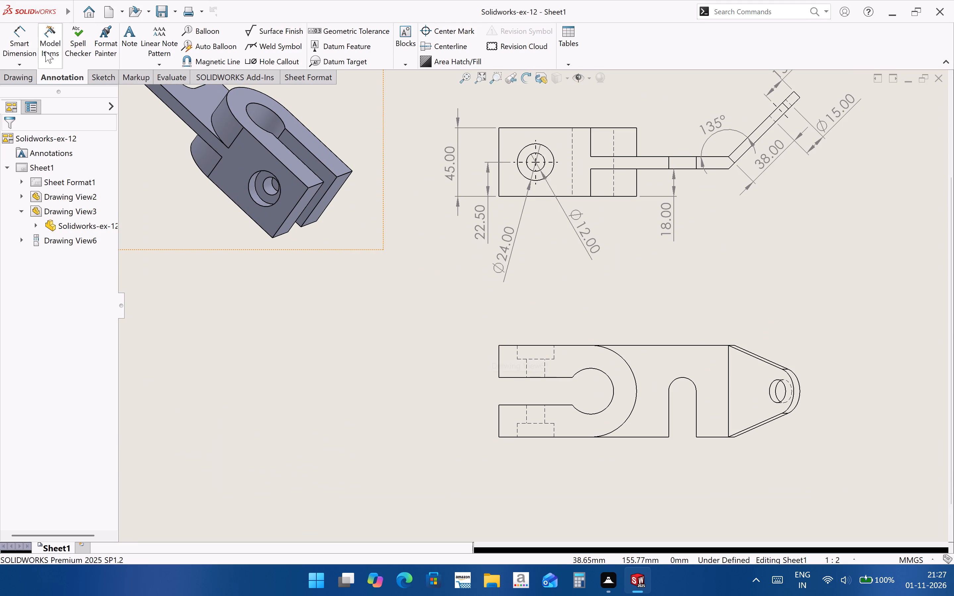
{"action": "left_click", "coordinate": [25, 49]}
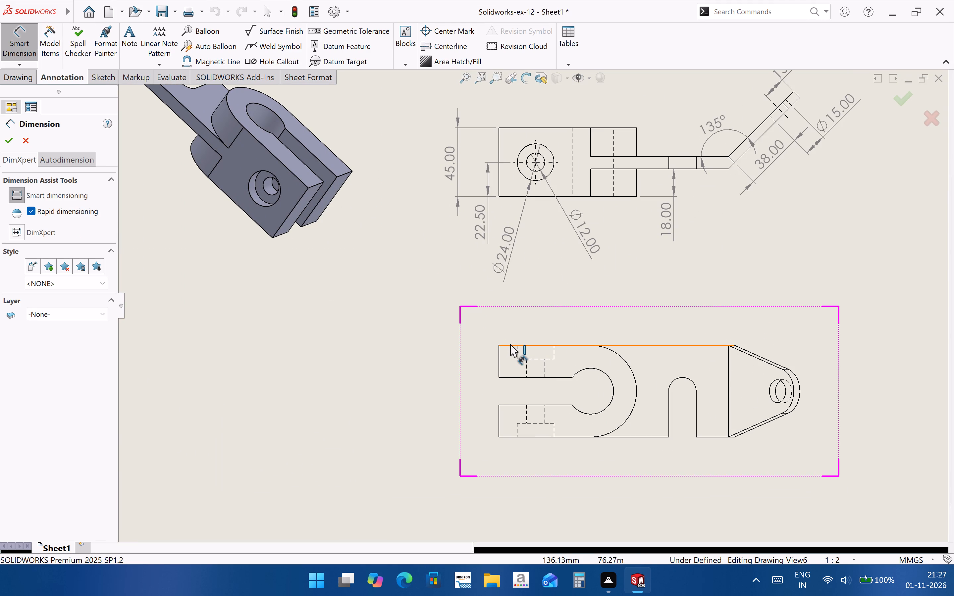
{"action": "left_click", "coordinate": [510, 344]}
{"action": "left_click", "coordinate": [513, 436]}
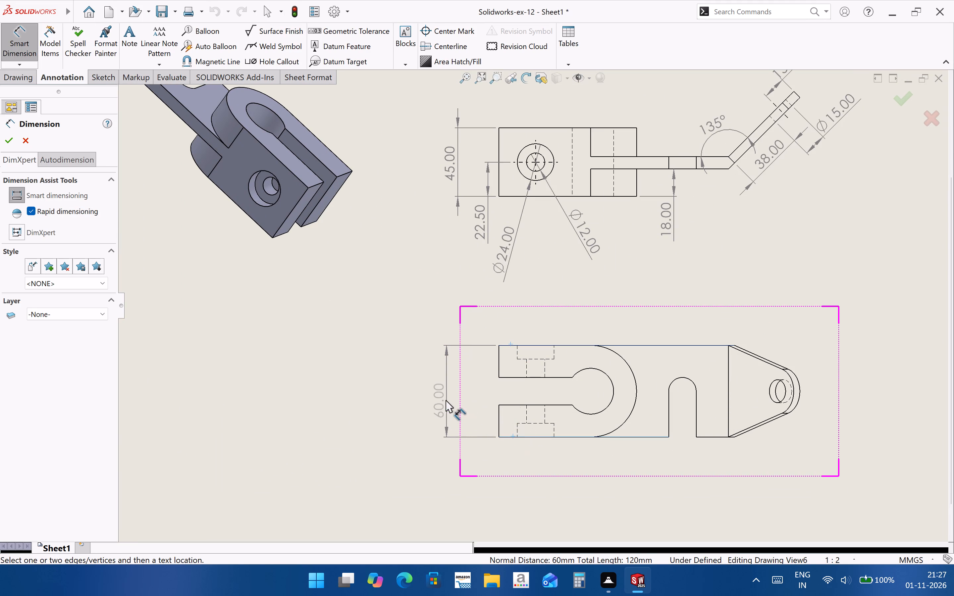
{"action": "left_click", "coordinate": [446, 400]}
{"action": "left_click", "coordinate": [535, 273]}
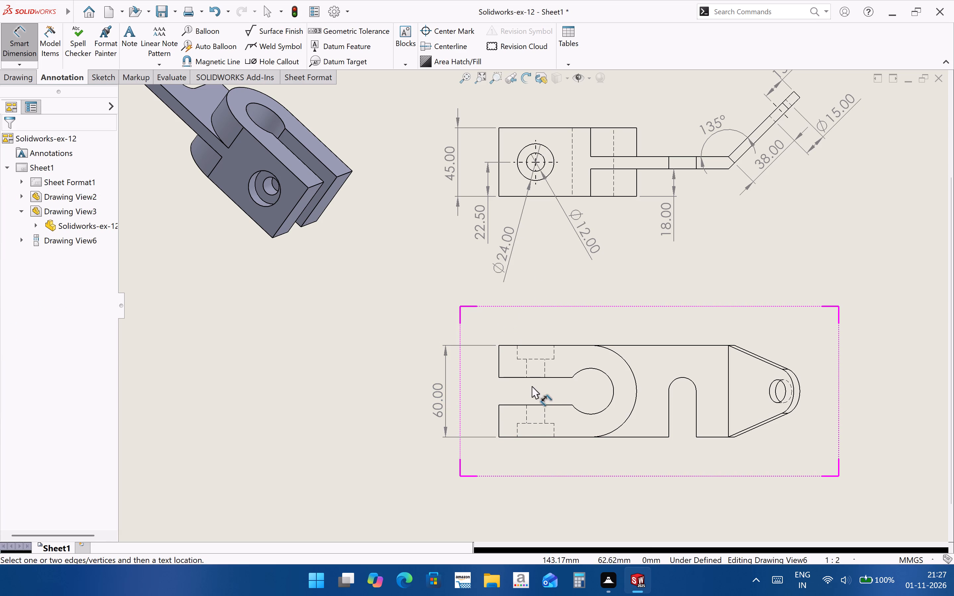
Dimension the clamp slot's opening width in the plan view, placing it inside the overall width dimension.
{"action": "left_click", "coordinate": [527, 378]}
{"action": "left_click", "coordinate": [516, 405]}
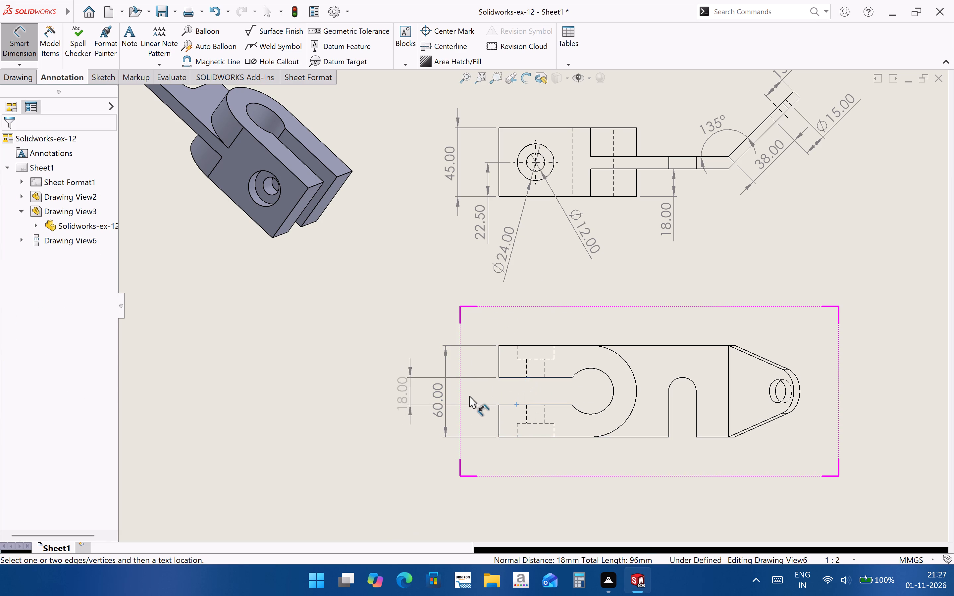
{"action": "left_click", "coordinate": [472, 395]}
{"action": "left_click", "coordinate": [449, 451]}
{"action": "scroll", "coordinate": [326, 454], "scroll_direction": "up", "scroll_amount": 2}
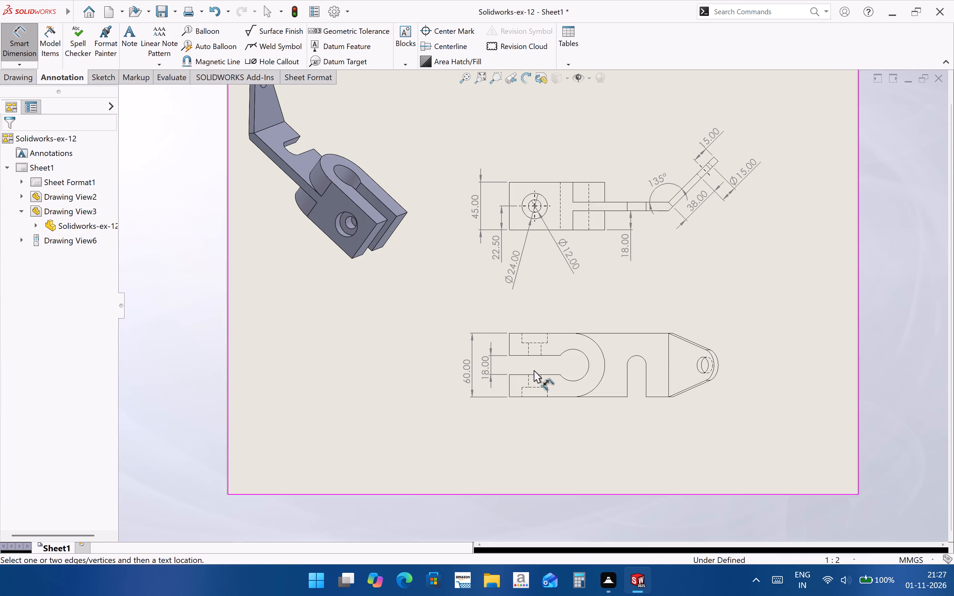
Add centerlines through both hidden counterbores in the clamp jaws of the plan view.
{"action": "scroll", "coordinate": [575, 350], "scroll_direction": "down", "scroll_amount": 5}
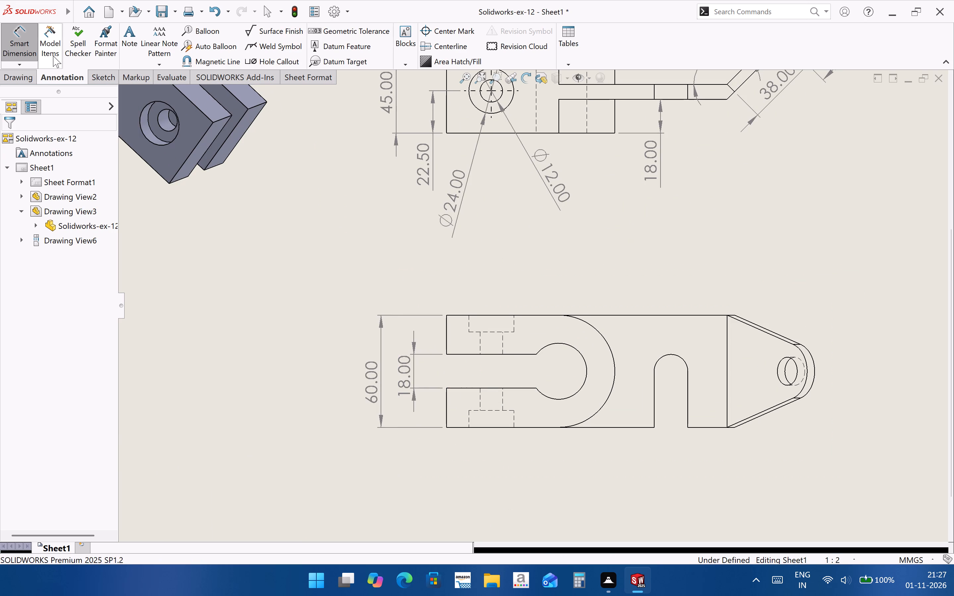
{"action": "left_click", "coordinate": [25, 81]}
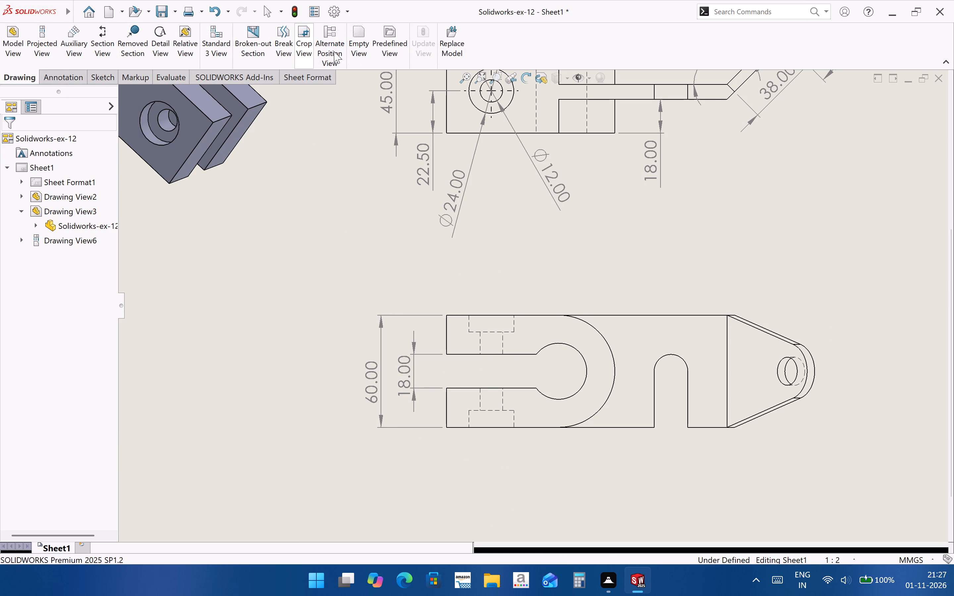
{"action": "left_click", "coordinate": [80, 76]}
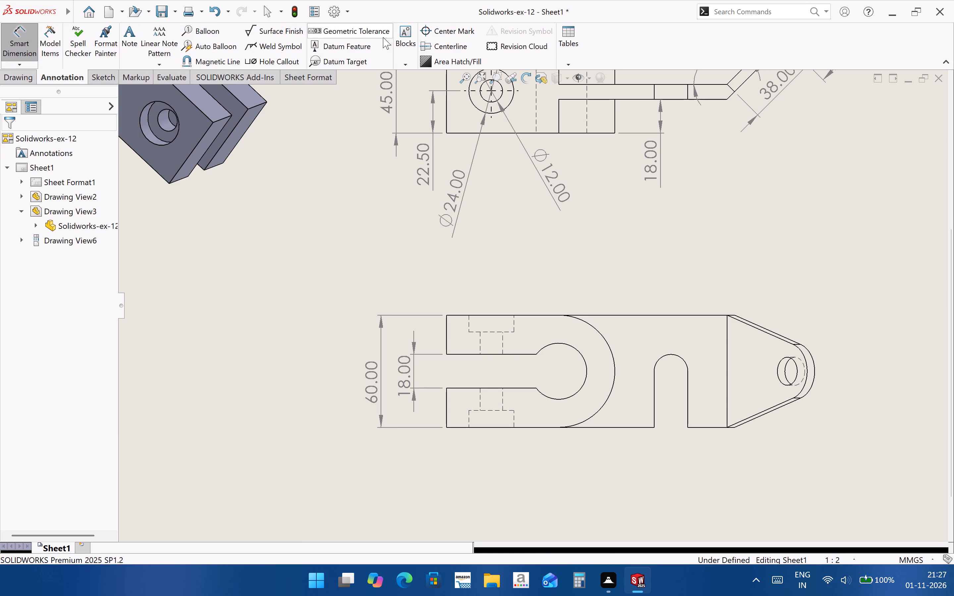
{"action": "left_click", "coordinate": [427, 39]}
{"action": "scroll", "coordinate": [493, 340], "scroll_direction": "down", "scroll_amount": 3}
{"action": "left_click", "coordinate": [466, 318]}
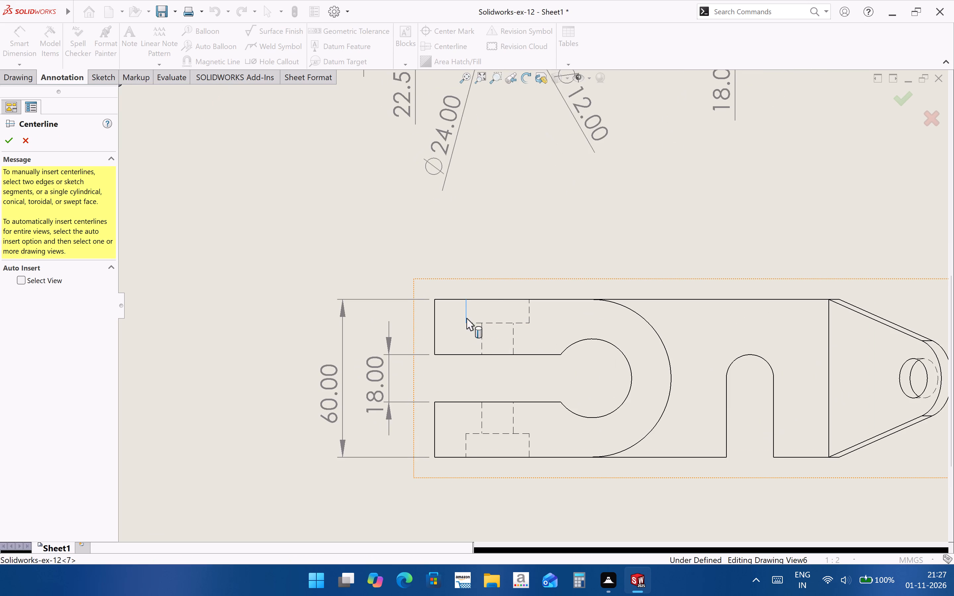
{"action": "left_click", "coordinate": [529, 315]}
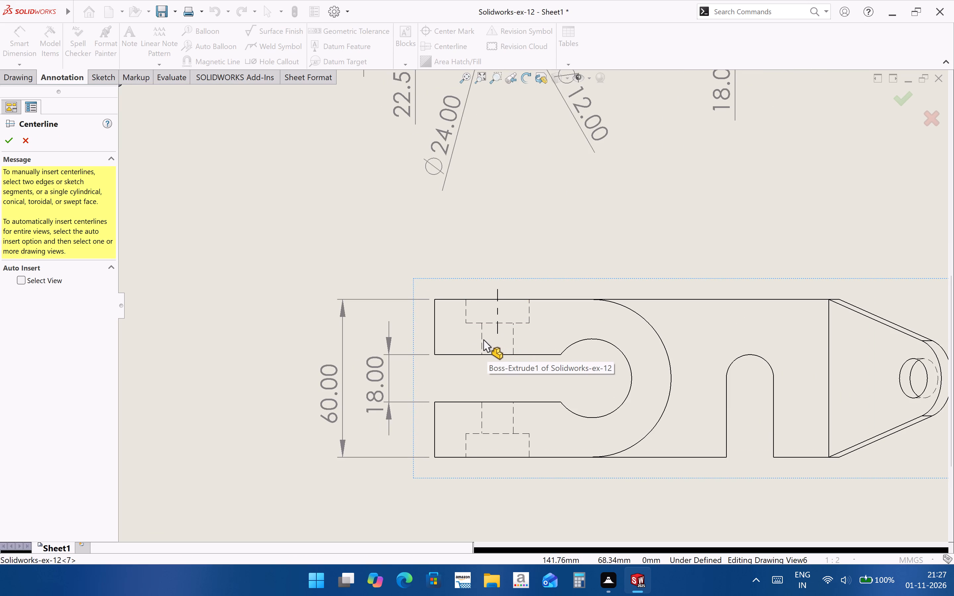
{"action": "left_click", "coordinate": [466, 442]}
{"action": "left_click", "coordinate": [529, 448]}
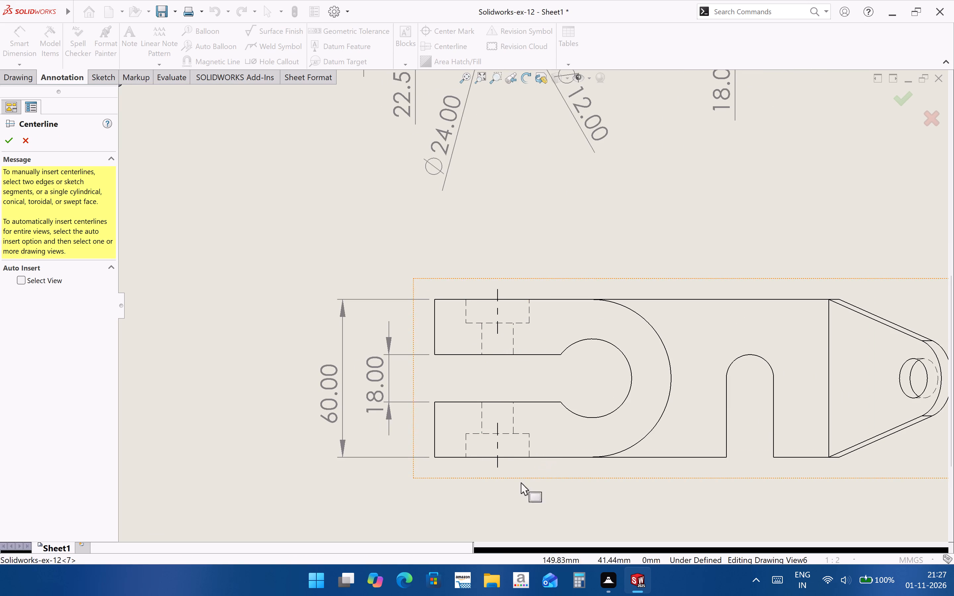
{"action": "left_click", "coordinate": [6, 138]}
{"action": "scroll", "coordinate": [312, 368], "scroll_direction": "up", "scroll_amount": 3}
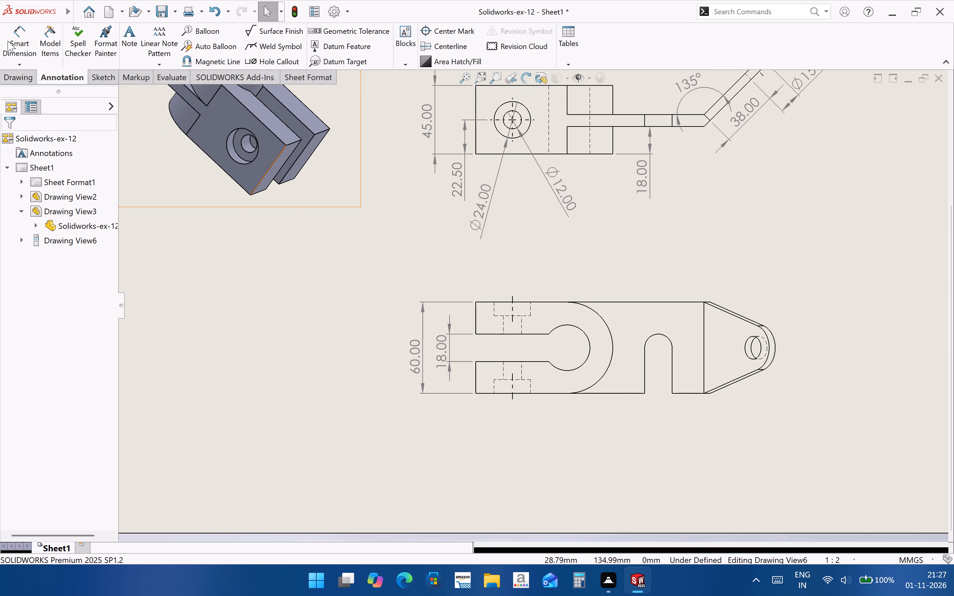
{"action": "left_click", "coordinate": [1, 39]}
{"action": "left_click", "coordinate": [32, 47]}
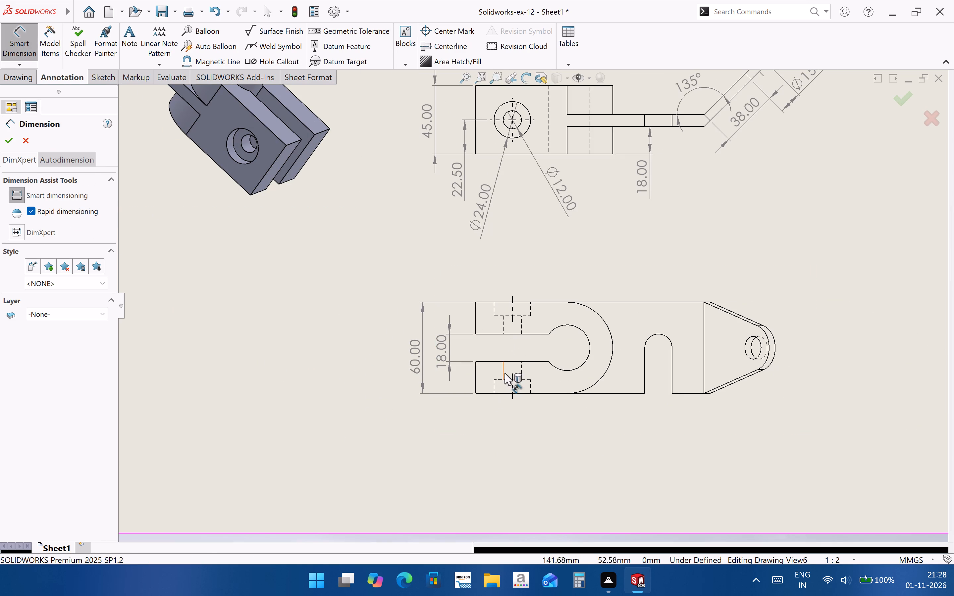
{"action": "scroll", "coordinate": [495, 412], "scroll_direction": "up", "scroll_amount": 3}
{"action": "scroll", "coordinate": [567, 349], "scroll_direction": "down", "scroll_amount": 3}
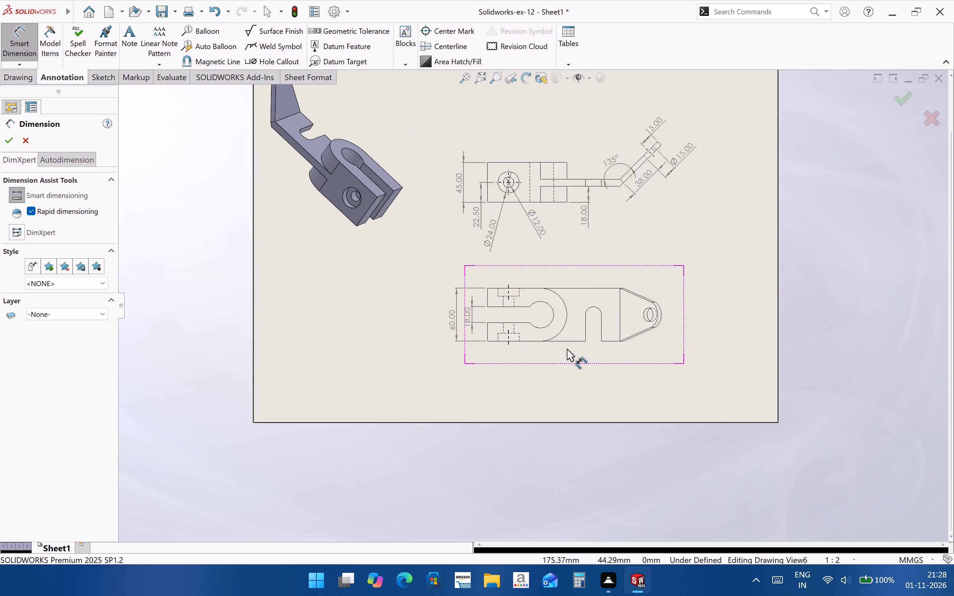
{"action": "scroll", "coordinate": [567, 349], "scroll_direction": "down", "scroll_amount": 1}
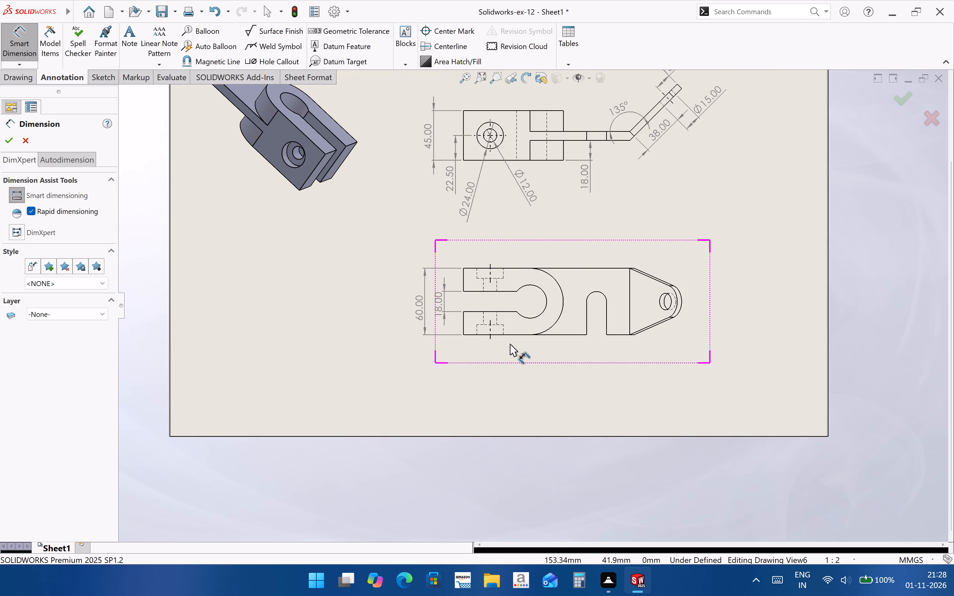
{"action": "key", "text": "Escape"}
Delete the Ø12.00 and Ø24.00 diameter dimensions from the clamp's counterbored hole in the front view.
{"action": "left_click", "coordinate": [527, 192]}
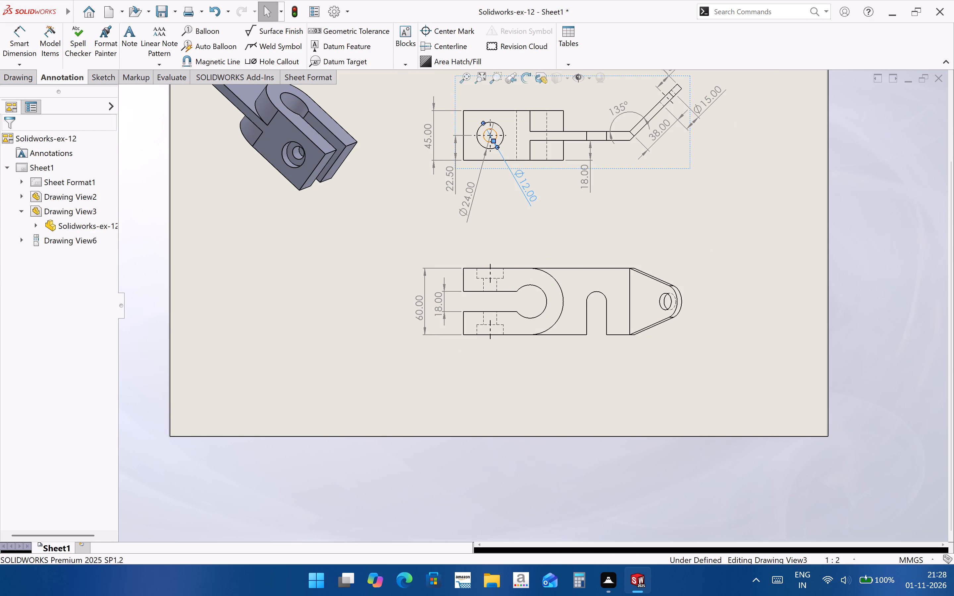
{"action": "key", "text": "Delete"}
{"action": "left_click", "coordinate": [468, 202]}
{"action": "key", "text": "Delete"}
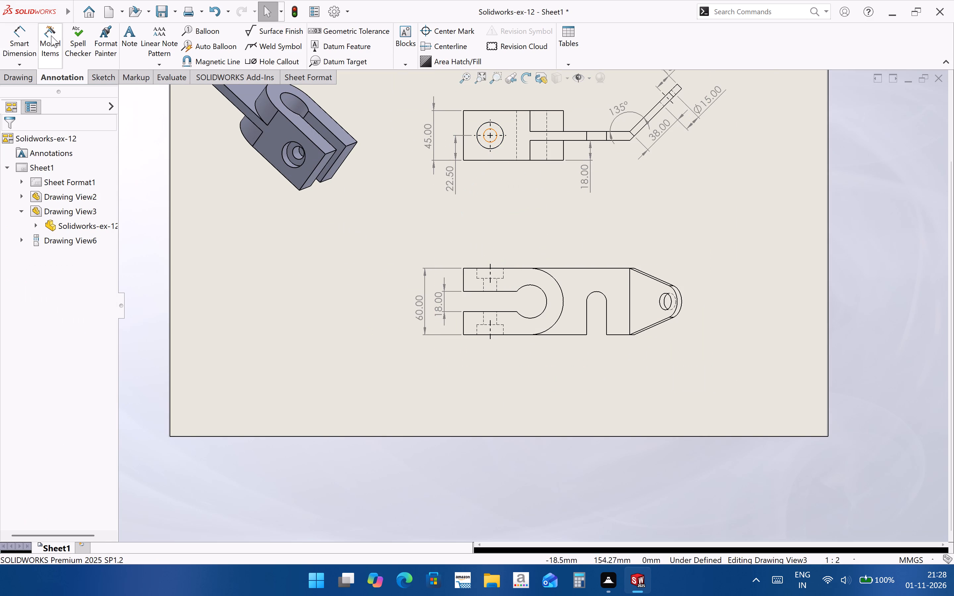
Add a hole callout to the counterbored hole in the front view, with its text below that view.
{"action": "left_click", "coordinate": [283, 66]}
{"action": "left_click", "coordinate": [500, 145]}
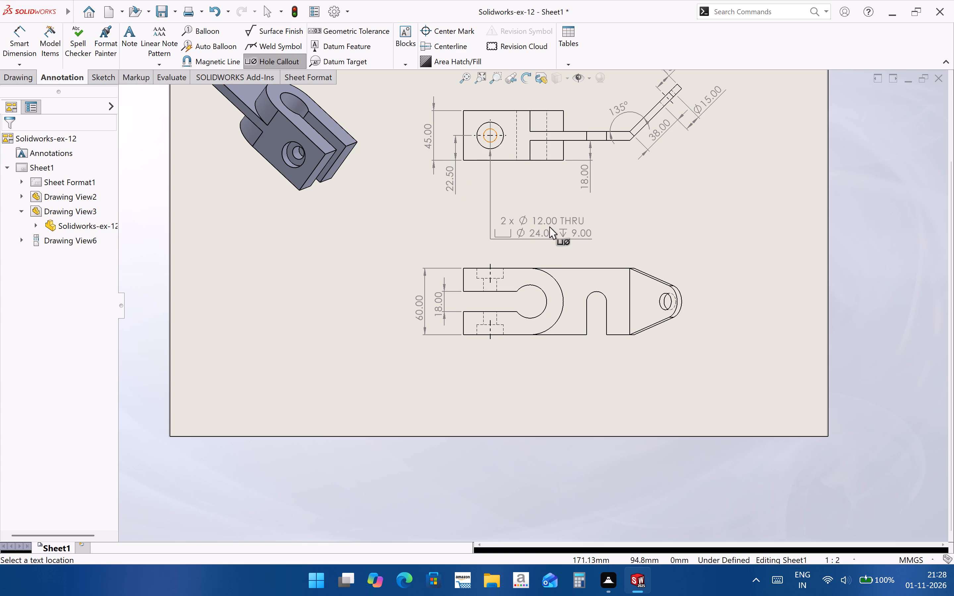
{"action": "left_click", "coordinate": [549, 226]}
{"action": "left_click", "coordinate": [610, 226]}
{"action": "key", "text": "Escape"}
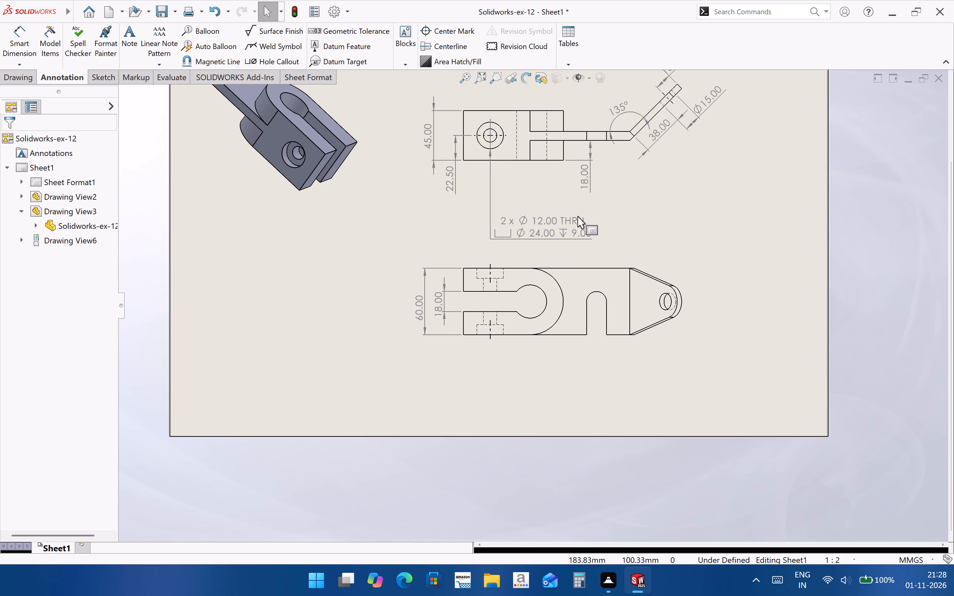
Move the counterbored hole's callout to the clear space above the front view.
{"action": "left_click_drag", "start_coordinate": [576, 223], "coordinate": [606, 78]}
{"action": "left_click", "coordinate": [606, 78]}
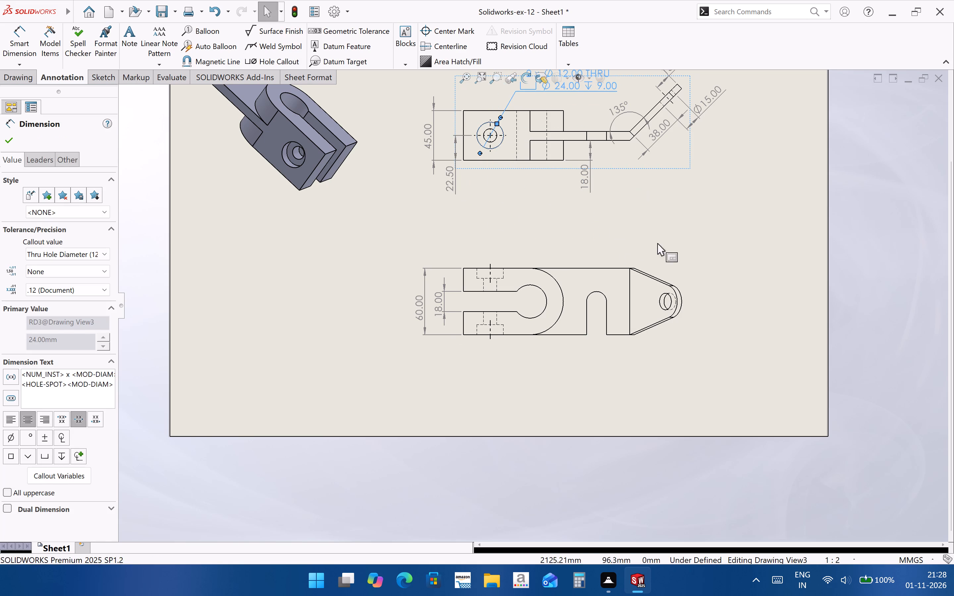
{"action": "left_click", "coordinate": [669, 264]}
{"action": "scroll", "coordinate": [531, 241], "scroll_direction": "up", "scroll_amount": 2}
{"action": "scroll", "coordinate": [540, 226], "scroll_direction": "down", "scroll_amount": 3}
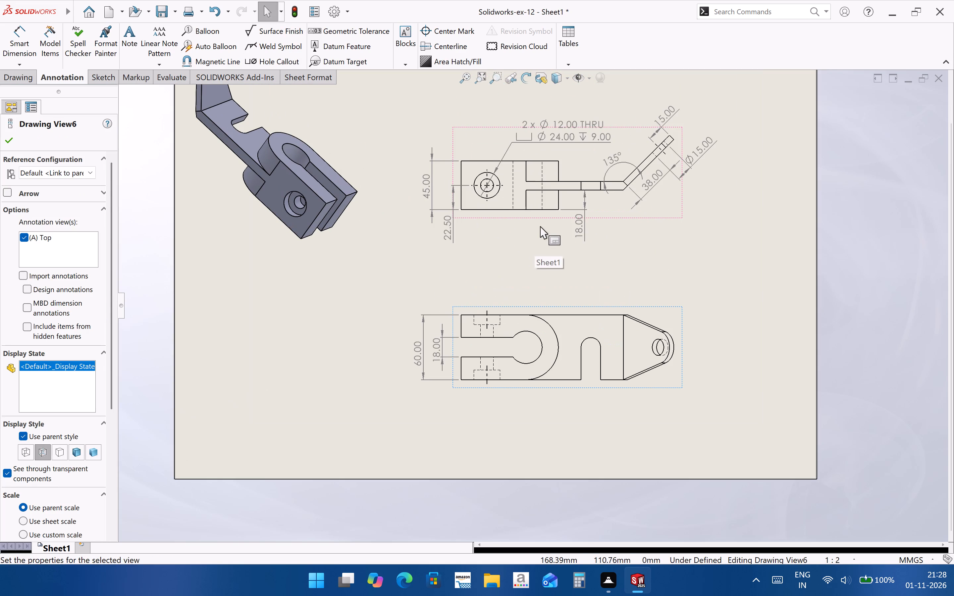
{"action": "left_click_drag", "start_coordinate": [571, 139], "coordinate": [569, 119]}
{"action": "left_click", "coordinate": [741, 328]}
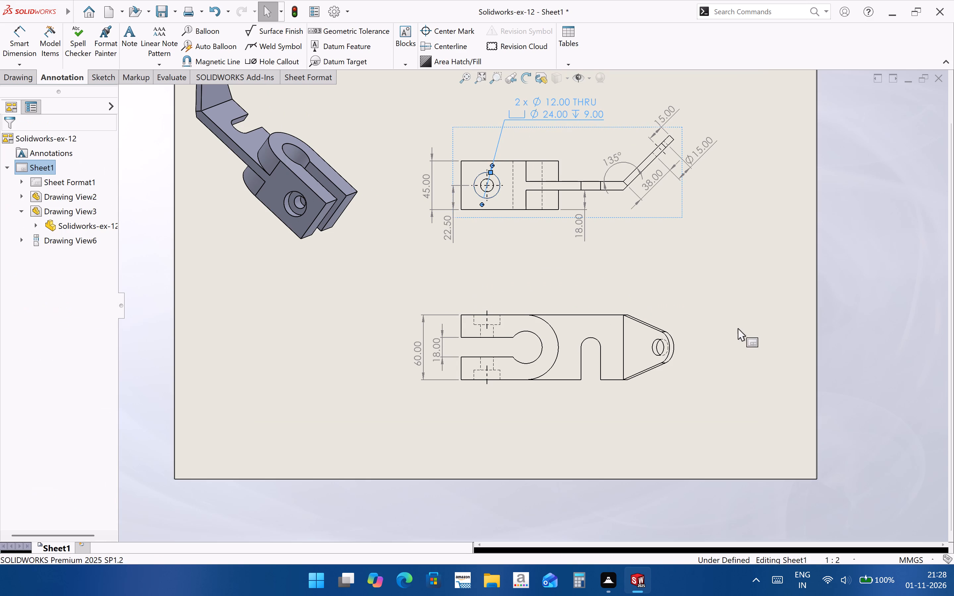
Dimension the plan view horizontally from the clamp's open end to the start of its large rounded edge, placing it below the view.
{"action": "scroll", "coordinate": [460, 334], "scroll_direction": "up", "scroll_amount": 1}
{"action": "scroll", "coordinate": [478, 307], "scroll_direction": "down", "scroll_amount": 1}
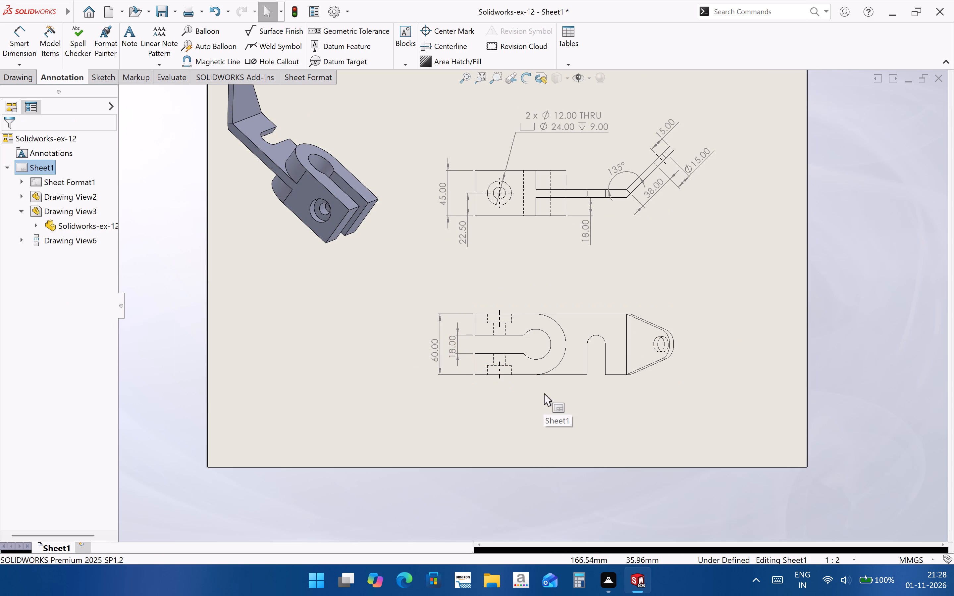
{"action": "left_click", "coordinate": [27, 57]}
{"action": "scroll", "coordinate": [506, 364], "scroll_direction": "down", "scroll_amount": 2}
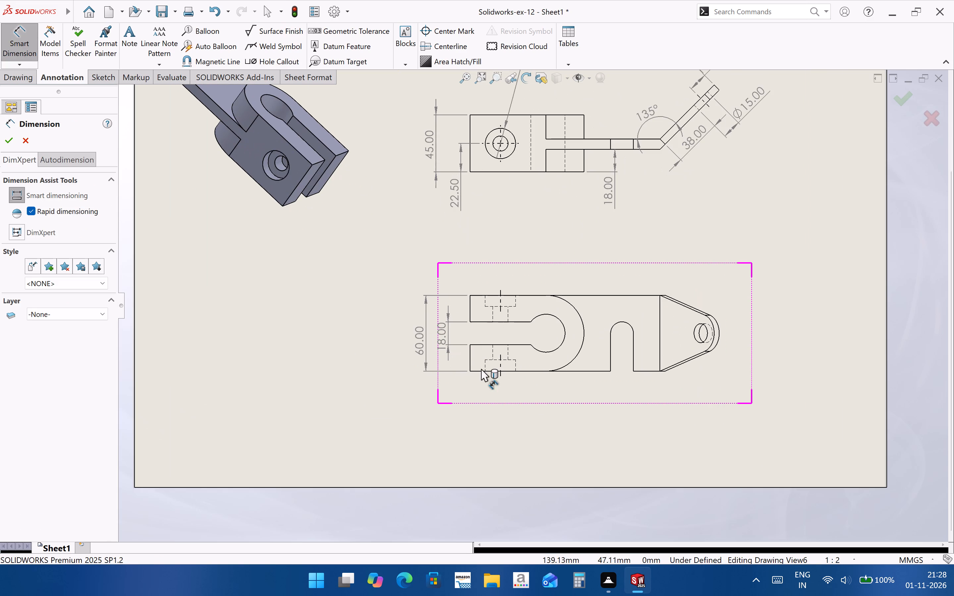
{"action": "left_click", "coordinate": [470, 364]}
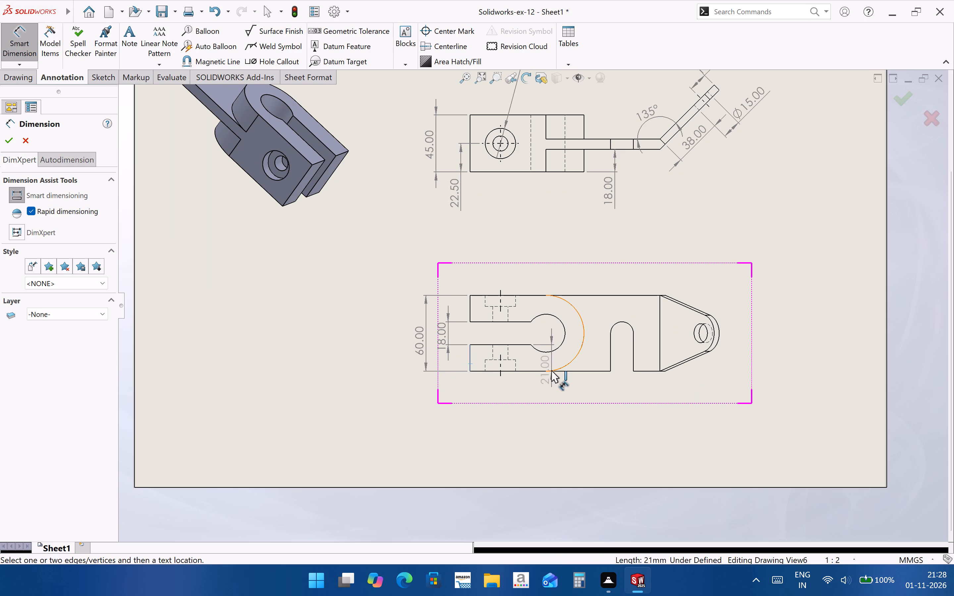
{"action": "left_click", "coordinate": [546, 372]}
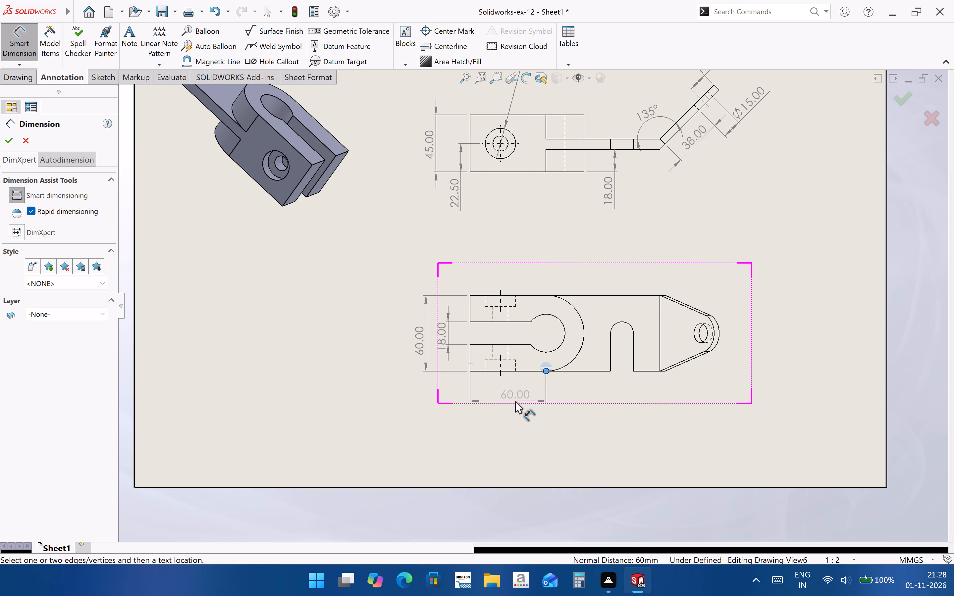
{"action": "left_click", "coordinate": [515, 401]}
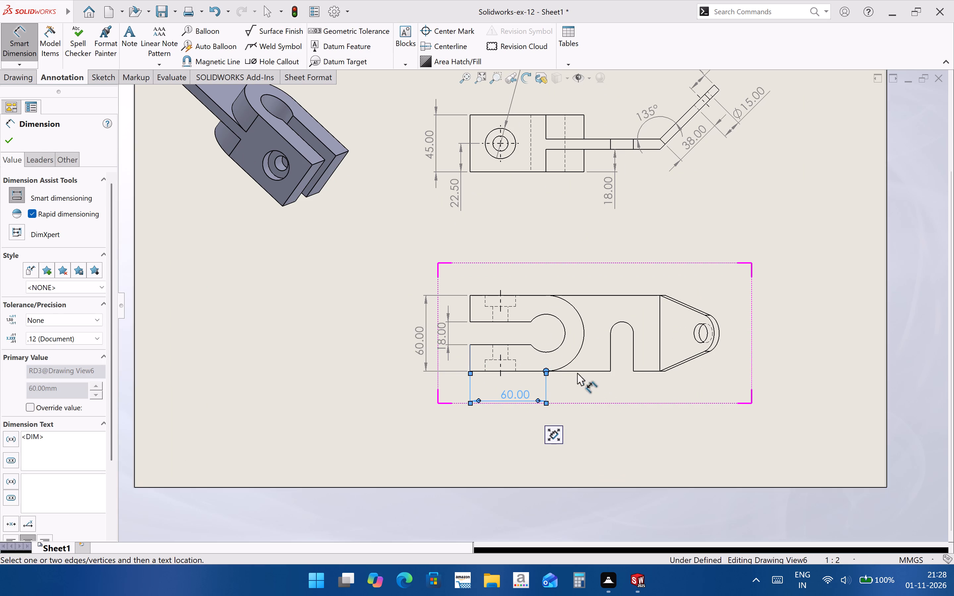
{"action": "left_click", "coordinate": [576, 407]}
Dimension the plan view horizontally from the start of the large rounded edge to the slot's arc centre, in line with the existing dimension below.
{"action": "left_click", "coordinate": [545, 371]}
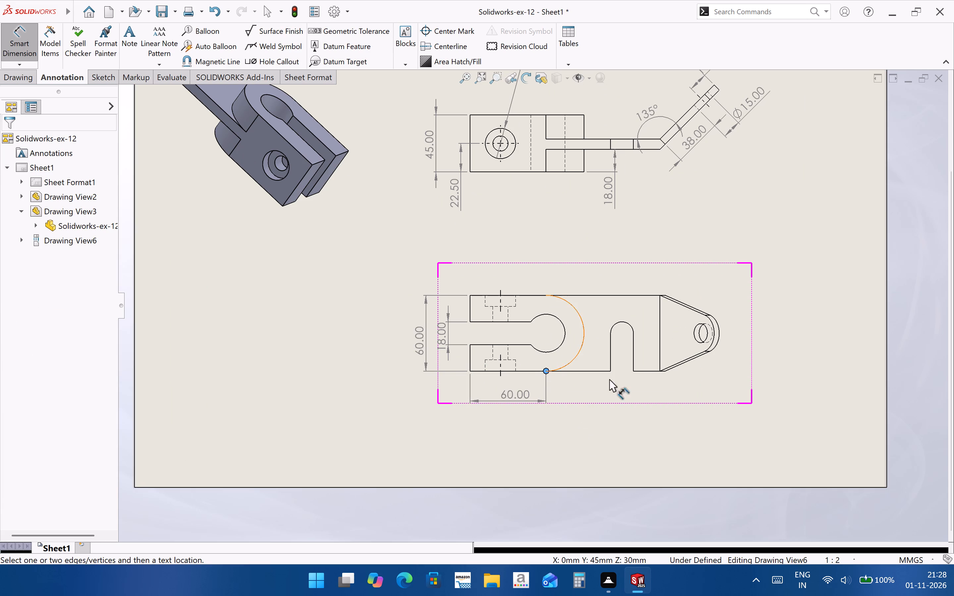
{"action": "left_click", "coordinate": [623, 322]}
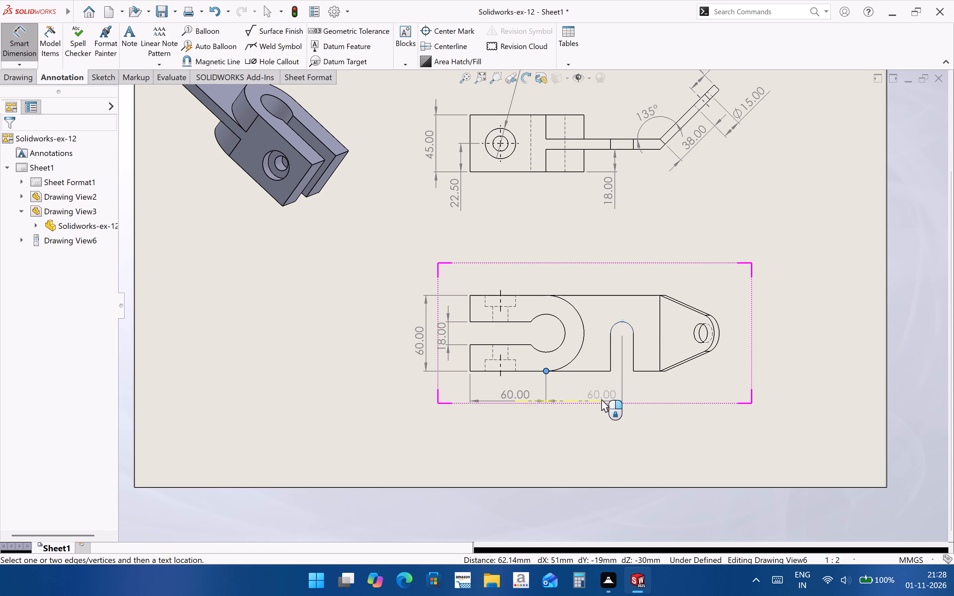
{"action": "left_click", "coordinate": [601, 399]}
{"action": "left_click", "coordinate": [670, 452]}
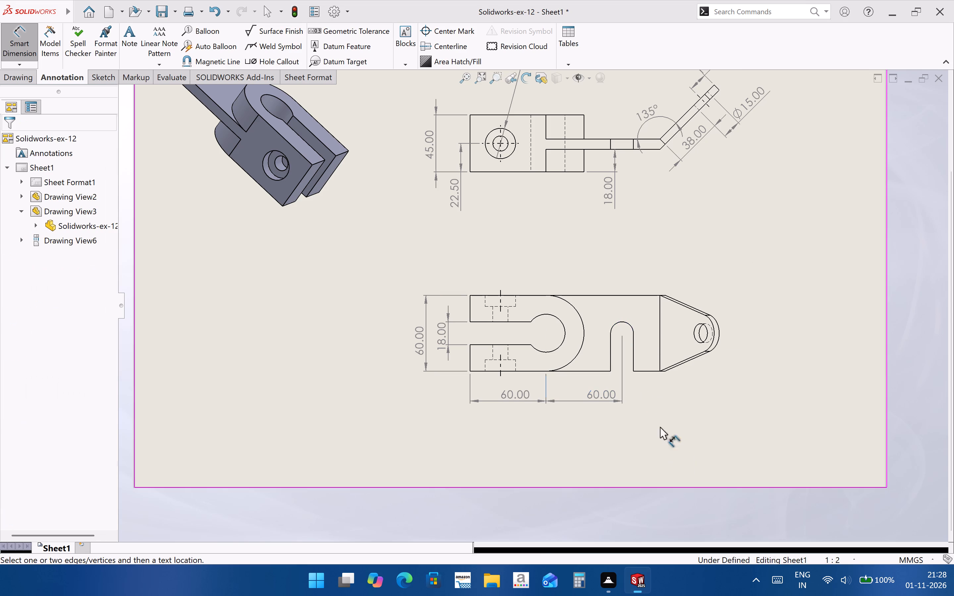
Dimension horizontally from the slot's arc centre to the bend line in the plan view, centring the text in line with the dimensions below.
{"action": "left_click", "coordinate": [626, 322]}
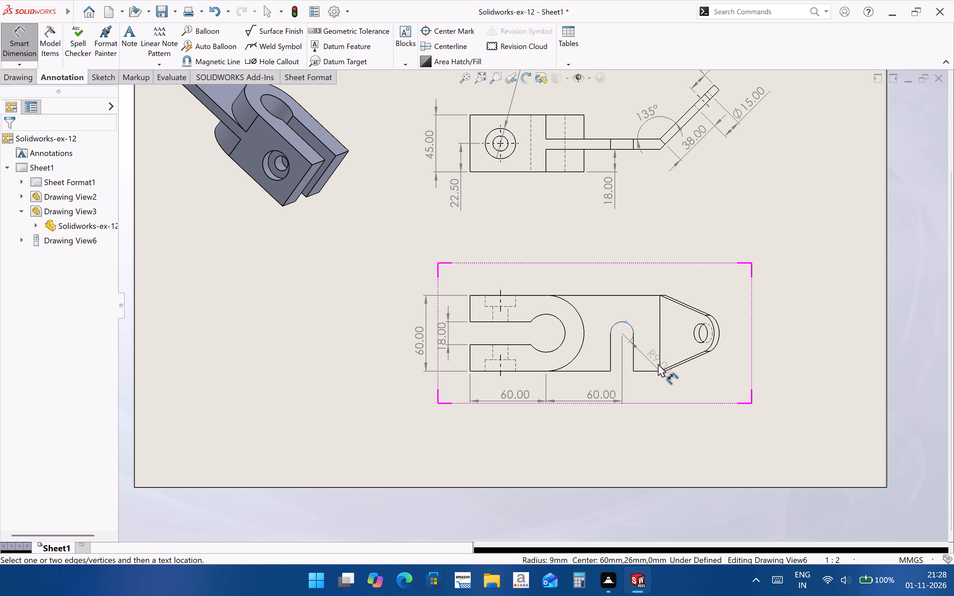
{"action": "left_click", "coordinate": [661, 364]}
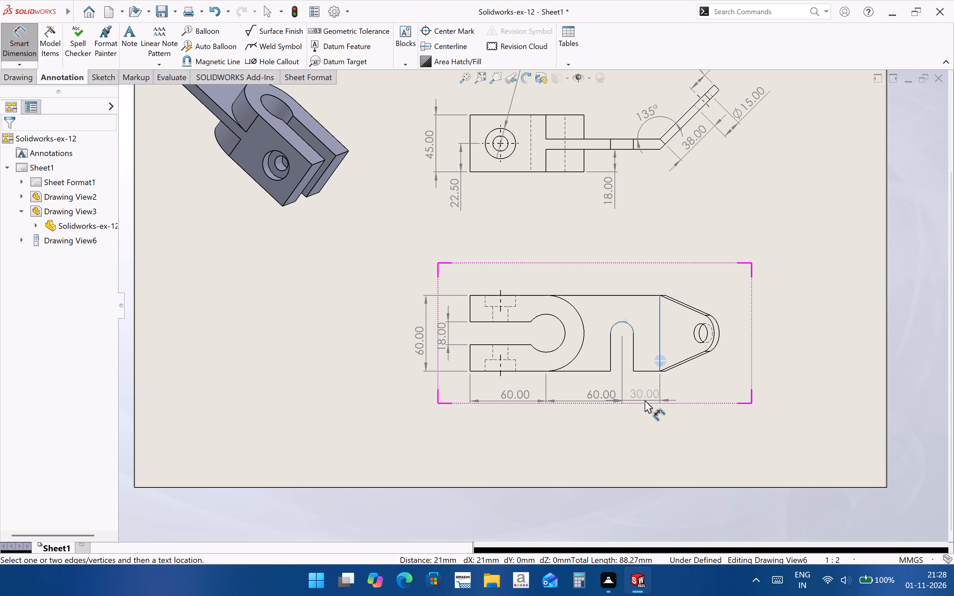
{"action": "left_click", "coordinate": [637, 401]}
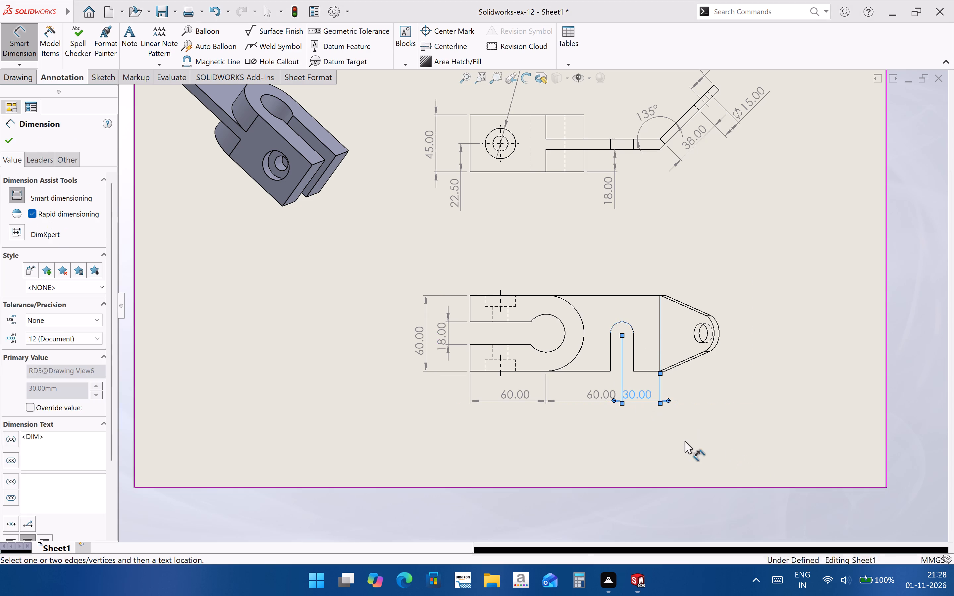
{"action": "left_click", "coordinate": [685, 441]}
{"action": "left_click_drag", "start_coordinate": [635, 394], "coordinate": [639, 393]}
{"action": "left_click", "coordinate": [649, 421]}
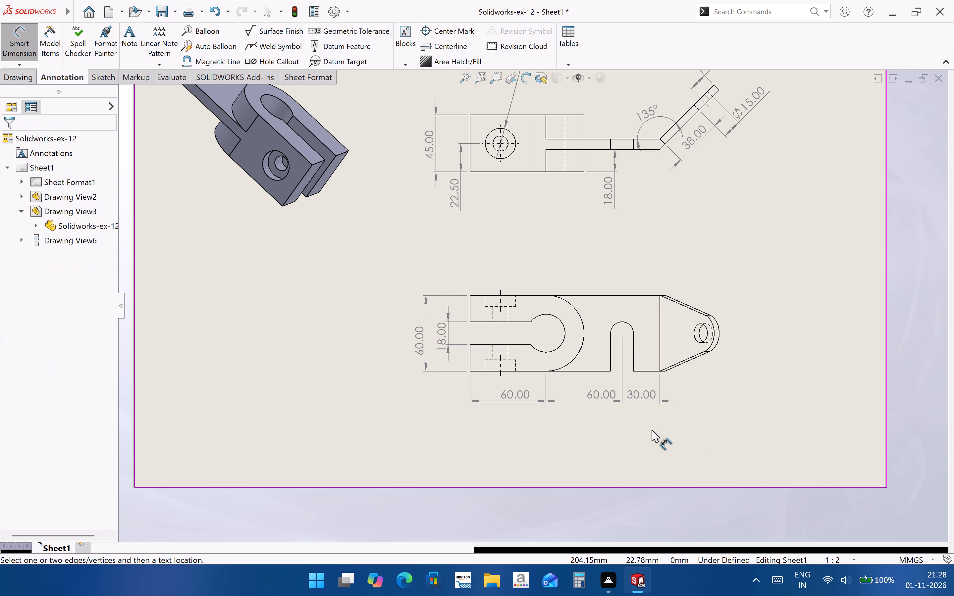
Add a radius dimension to the slot's rounded end in the plan view, placed diagonally above the slot.
{"action": "scroll", "coordinate": [619, 296], "scroll_direction": "down", "scroll_amount": 2}
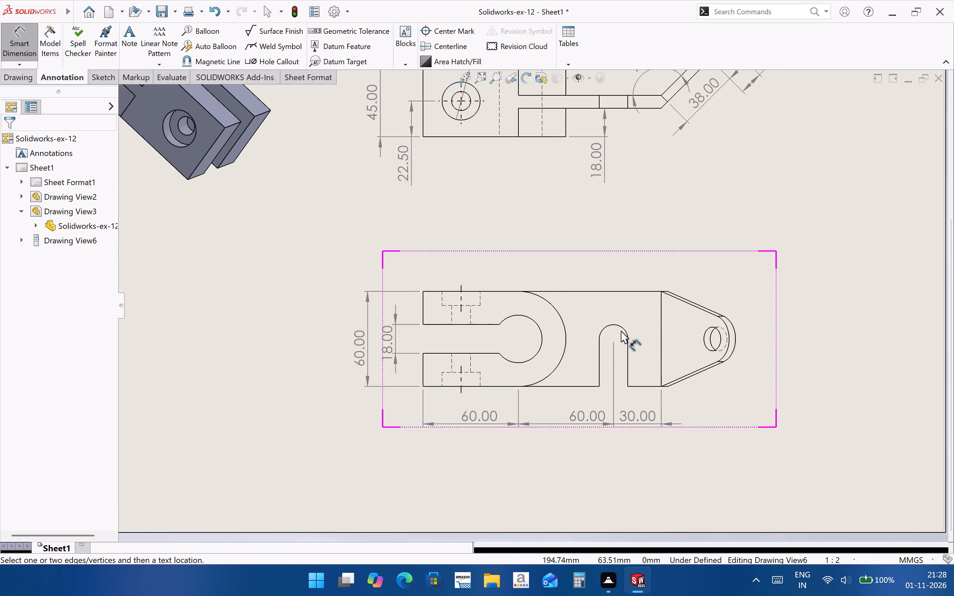
{"action": "left_click", "coordinate": [625, 328]}
{"action": "left_click", "coordinate": [624, 330]}
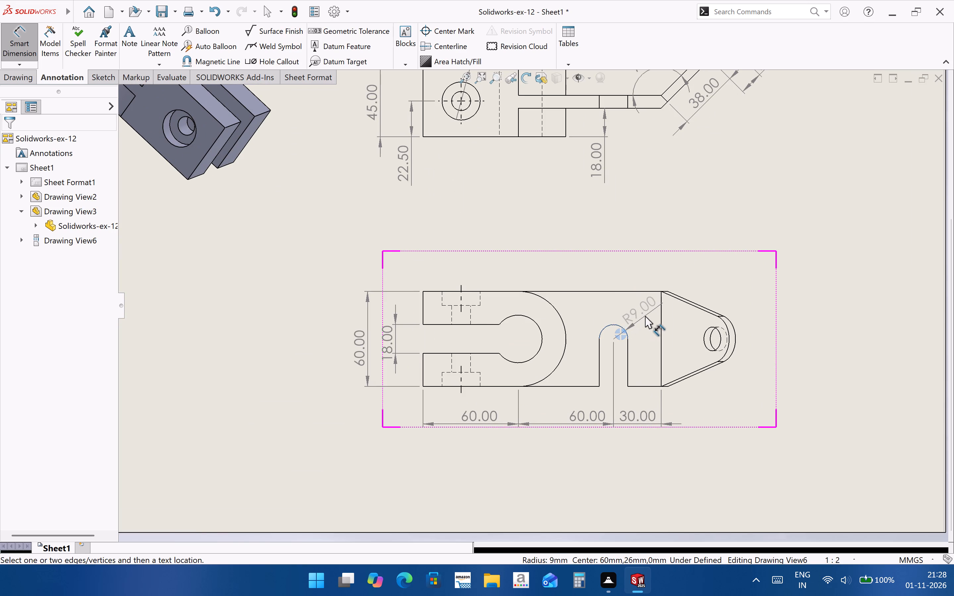
{"action": "left_click", "coordinate": [645, 316]}
{"action": "left_click", "coordinate": [698, 431]}
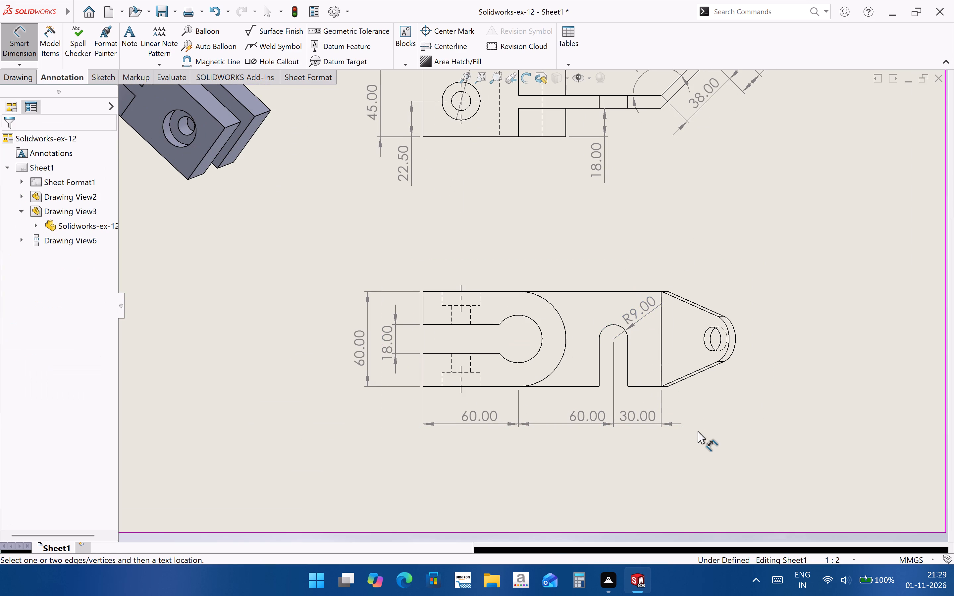
Dimension the vertical distance from the start of the slot's arc to the plan view's upper edge, placing it beside the slot.
{"action": "left_click", "coordinate": [599, 339]}
{"action": "left_click", "coordinate": [599, 290]}
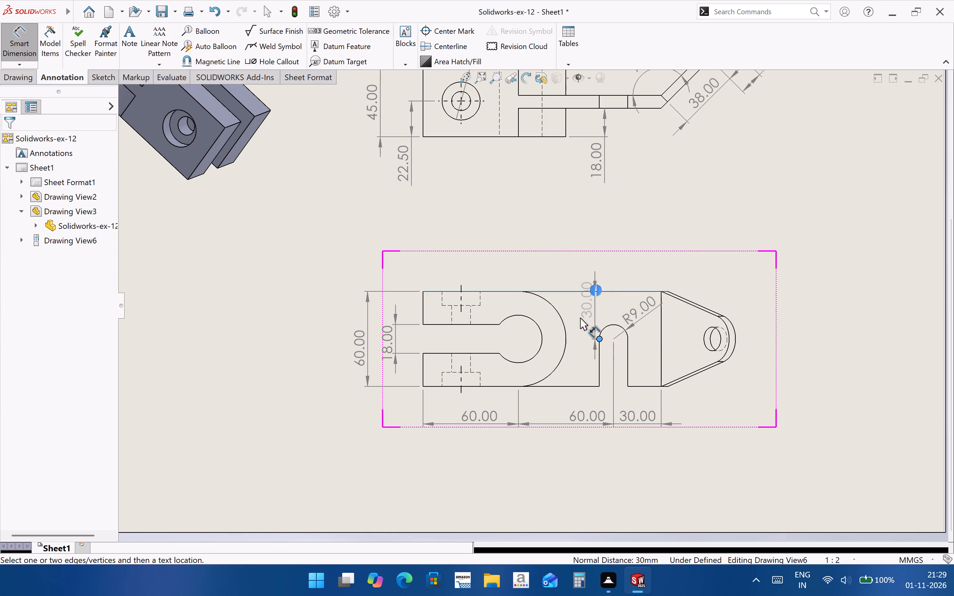
{"action": "left_click", "coordinate": [587, 314]}
{"action": "left_click", "coordinate": [718, 440]}
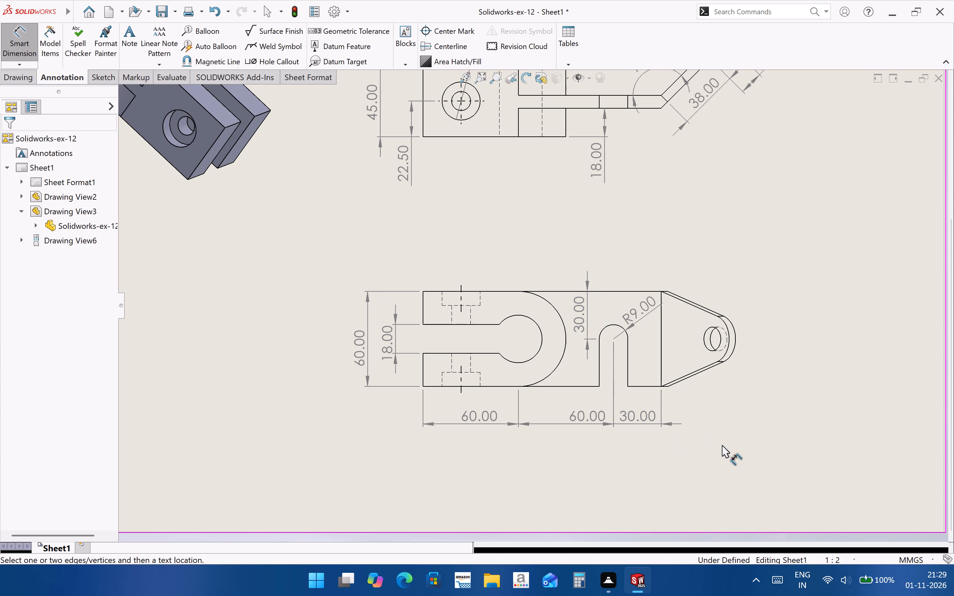
Add a radius dimension to the clamp's large rounded edge, with its text above the plan view.
{"action": "left_click", "coordinate": [554, 306]}
{"action": "left_click", "coordinate": [570, 257]}
{"action": "left_click", "coordinate": [803, 434]}
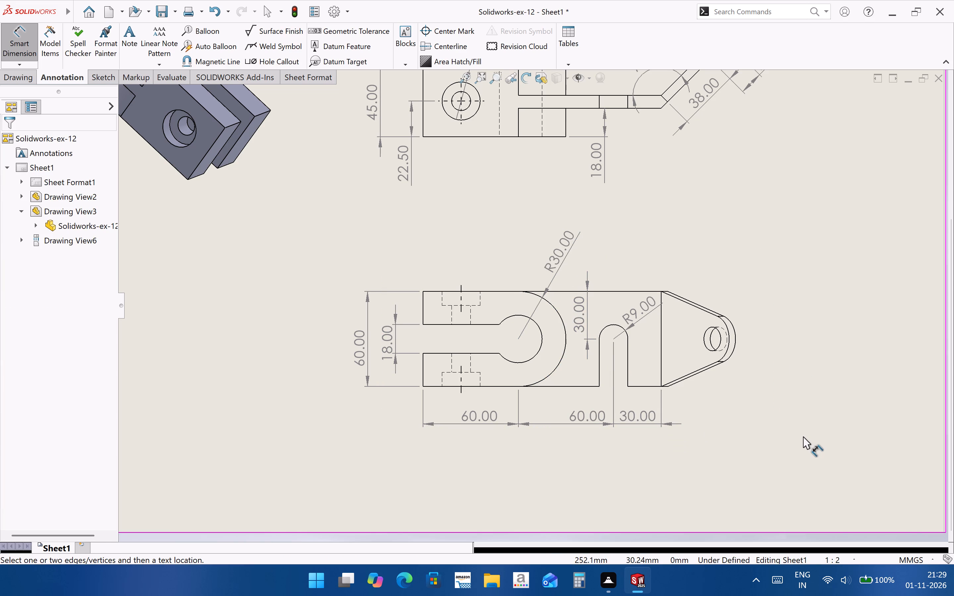
Dimension horizontally from the clamp's open end to the counterbored hole's centerline, placing the text above the plan view.
{"action": "left_click", "coordinate": [461, 300]}
{"action": "left_click", "coordinate": [422, 299]}
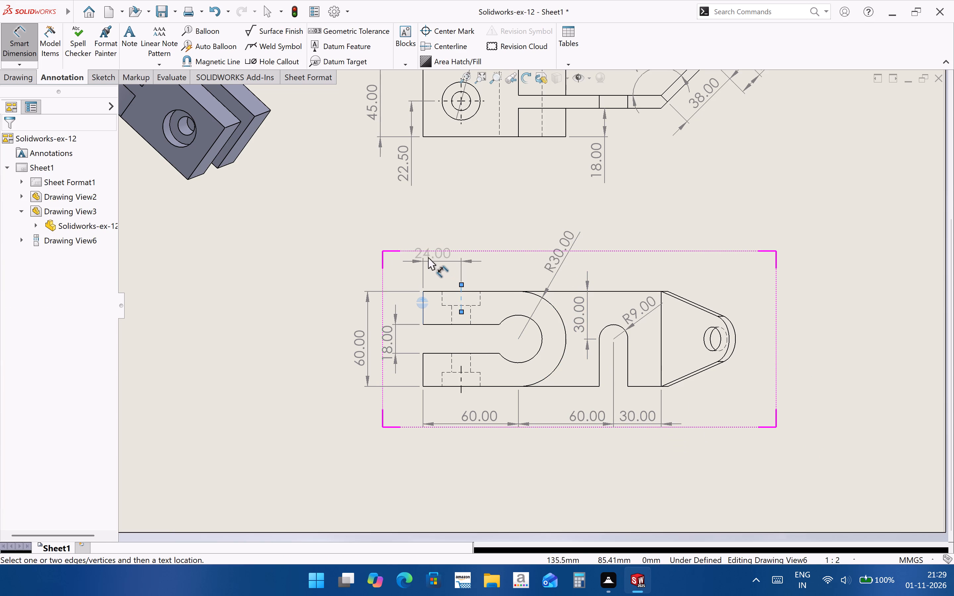
{"action": "left_click", "coordinate": [390, 252]}
{"action": "left_click", "coordinate": [311, 297]}
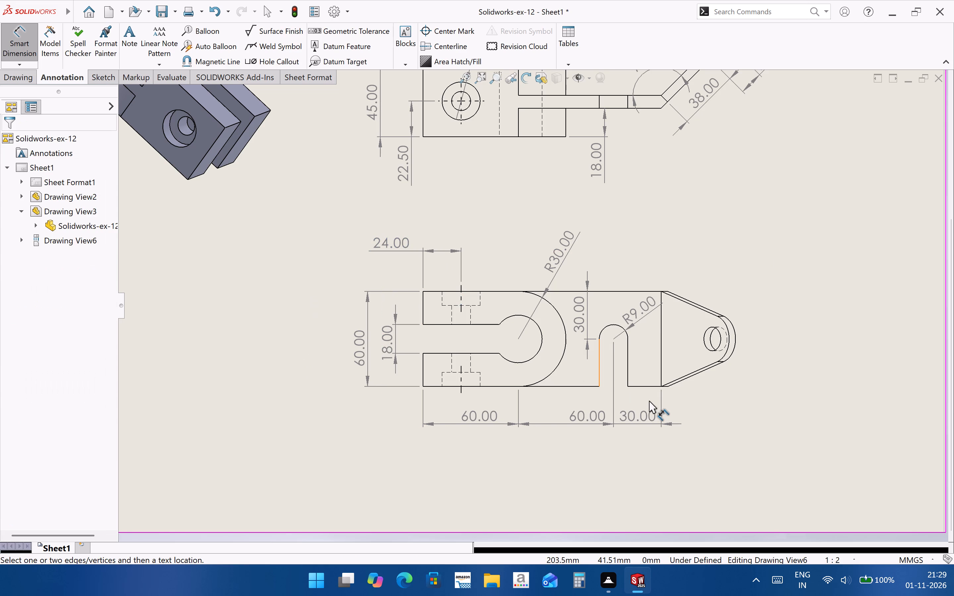
Review the layout of the views and dimensions across the whole drawing sheet.
{"action": "scroll", "coordinate": [718, 403], "scroll_direction": "up", "scroll_amount": 3}
{"action": "scroll", "coordinate": [601, 260], "scroll_direction": "down", "scroll_amount": 2}
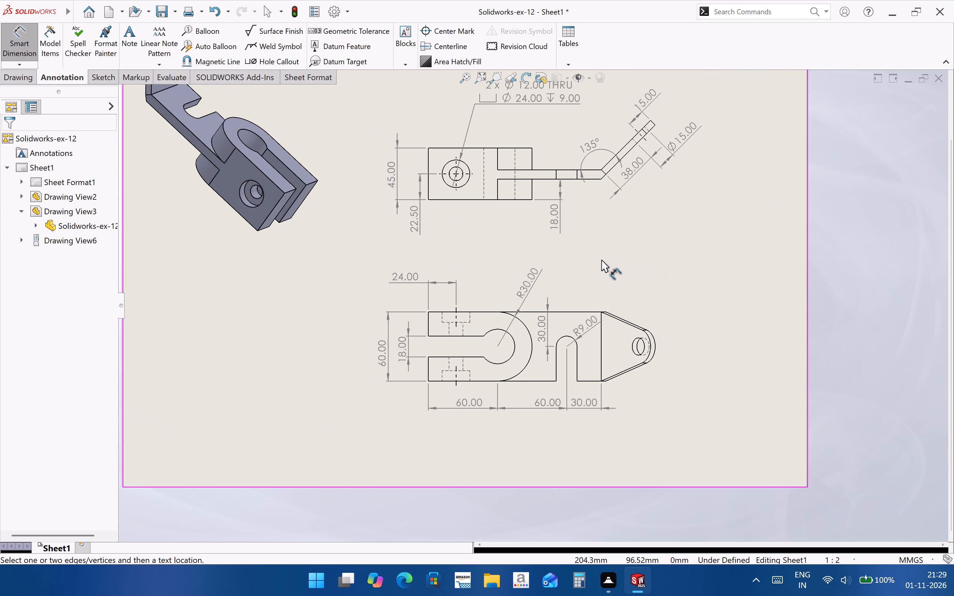
{"action": "scroll", "coordinate": [671, 390], "scroll_direction": "up", "scroll_amount": 2}
{"action": "scroll", "coordinate": [389, 220], "scroll_direction": "down", "scroll_amount": 2}
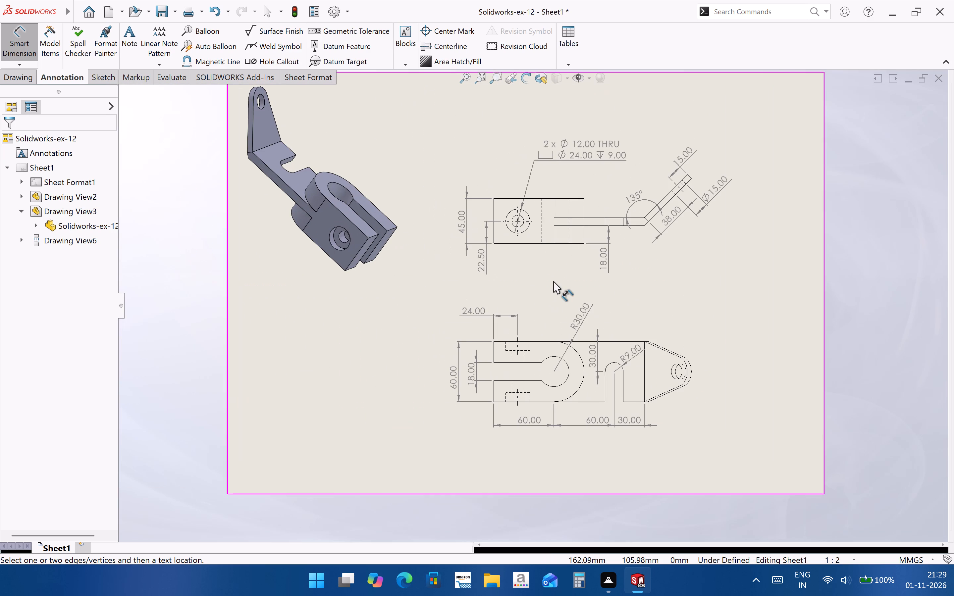
{"action": "key", "text": "Escape"}
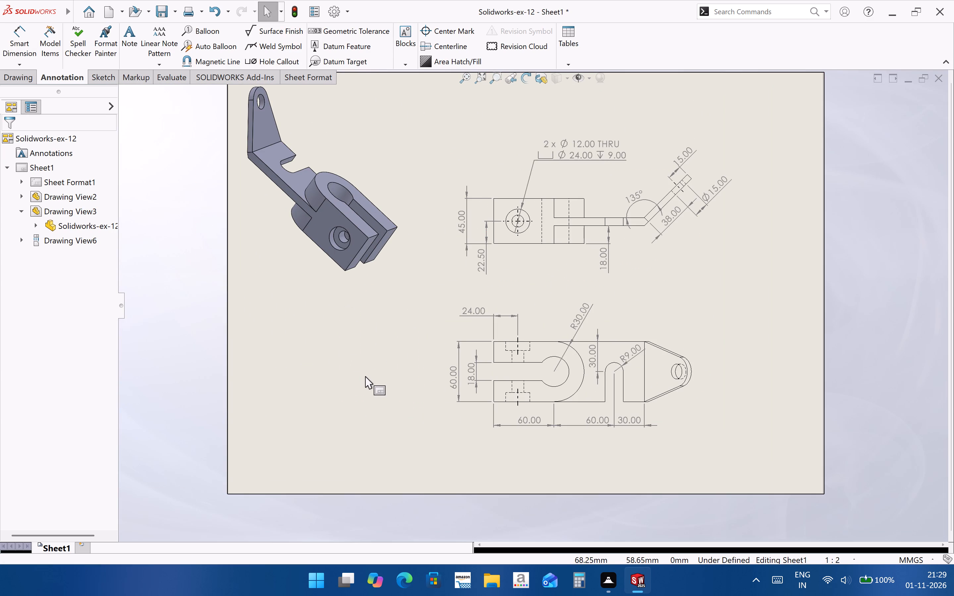
{"action": "scroll", "coordinate": [457, 402], "scroll_direction": "up", "scroll_amount": 2}
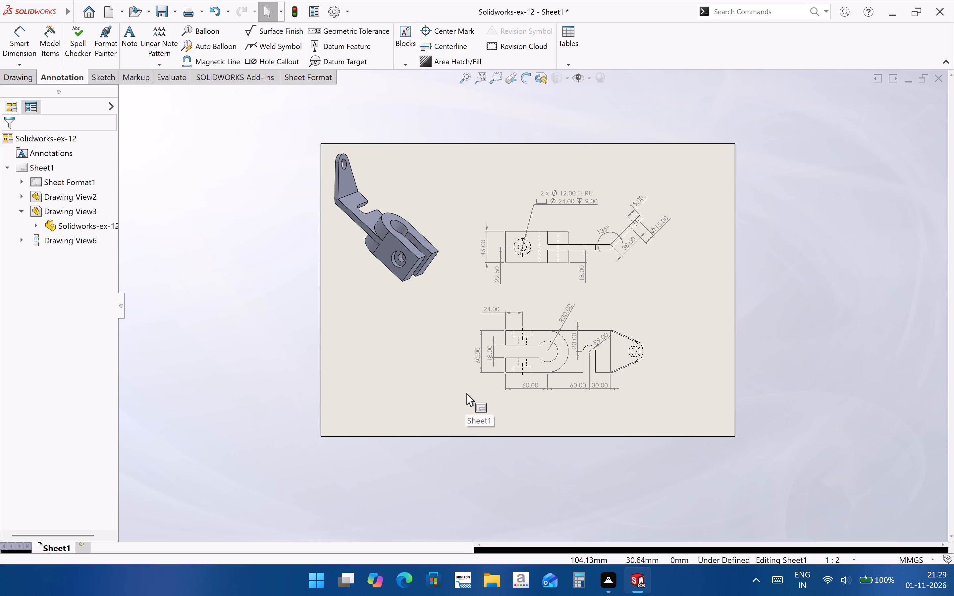
{"action": "scroll", "coordinate": [648, 257], "scroll_direction": "down", "scroll_amount": 2}
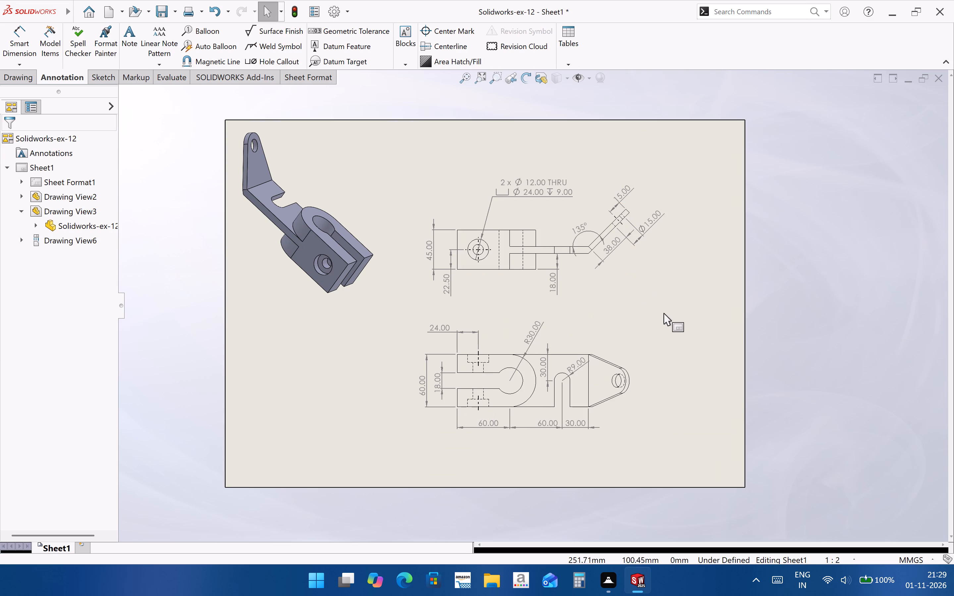
{"action": "middle_click_drag", "start_coordinate": [663, 314], "coordinate": [690, 319]}
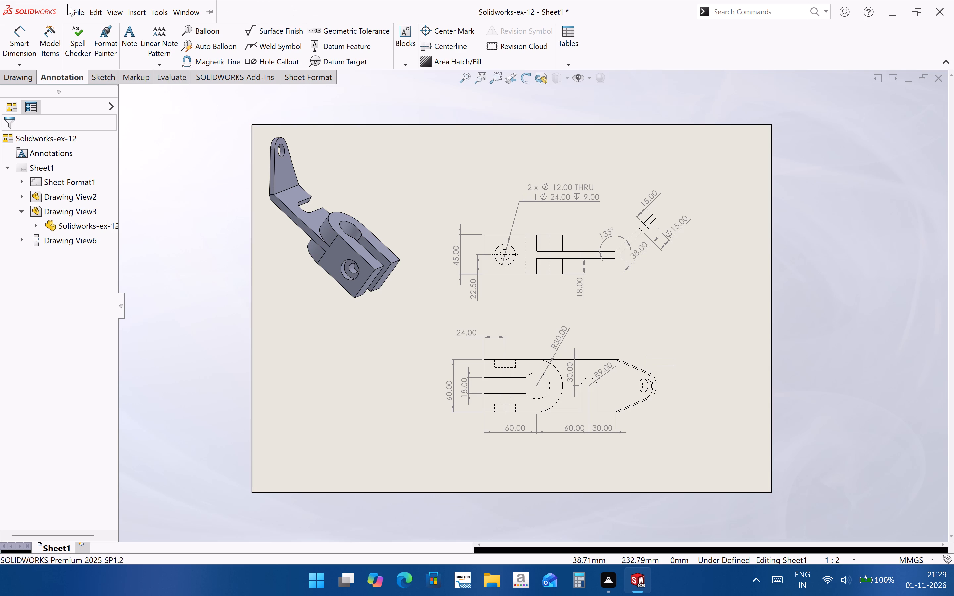
Save the Solidworks-ex-12 drawing.
{"action": "left_click", "coordinate": [114, 89]}
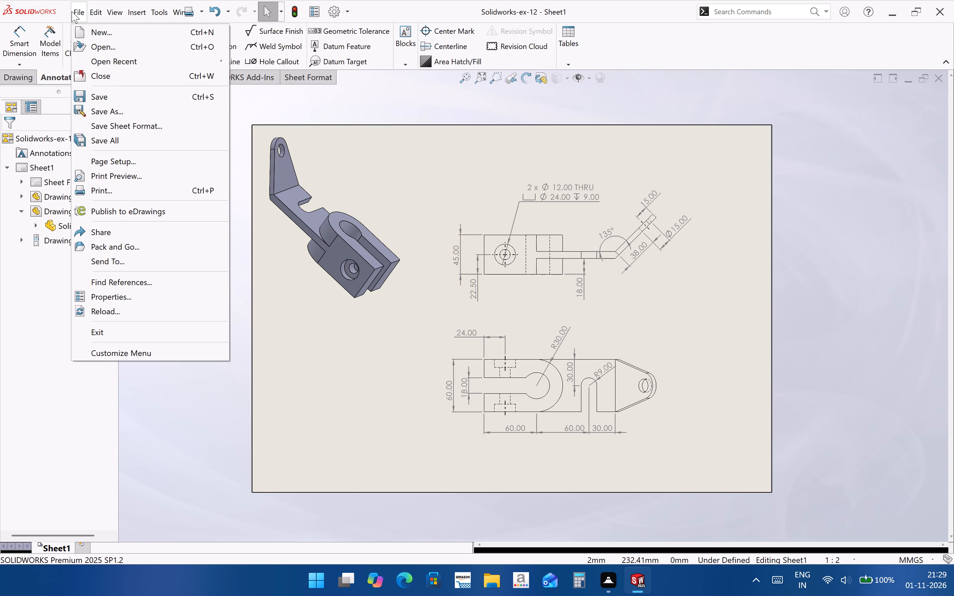
Save the drawing as a PDF named Solidworks-ex-12 in the Documents > Solidworks folder.
{"action": "left_click", "coordinate": [113, 114]}
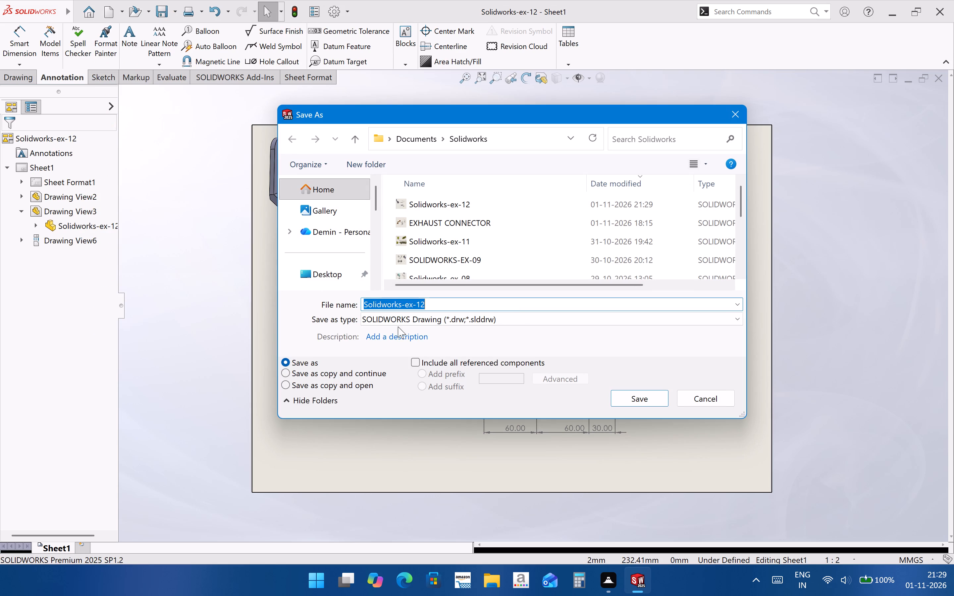
{"action": "left_click", "coordinate": [434, 316]}
{"action": "left_click", "coordinate": [453, 379]}
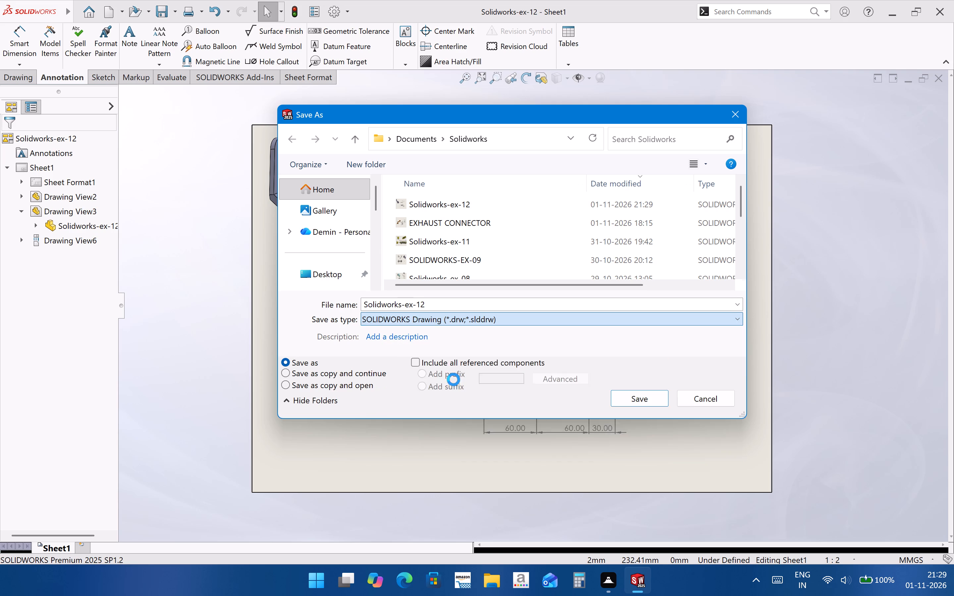
{"action": "left_click", "coordinate": [639, 429]}
{"action": "left_click", "coordinate": [640, 424]}
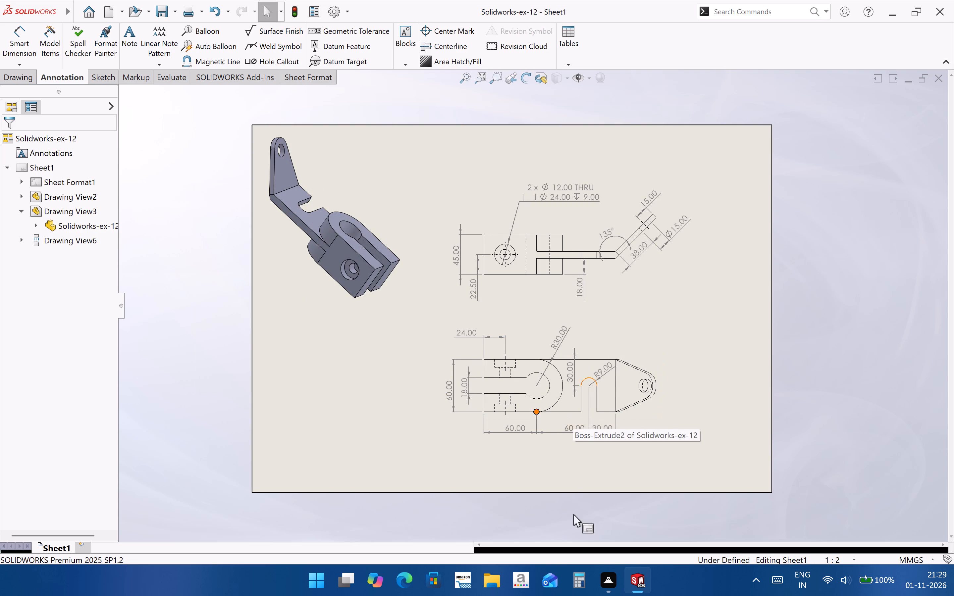
In File Explorer, open the Solidworks-ex-12 PDF from Documents > Solidworks to check the sheet, and close the PDF and folder windows.
{"action": "left_click", "coordinate": [490, 588]}
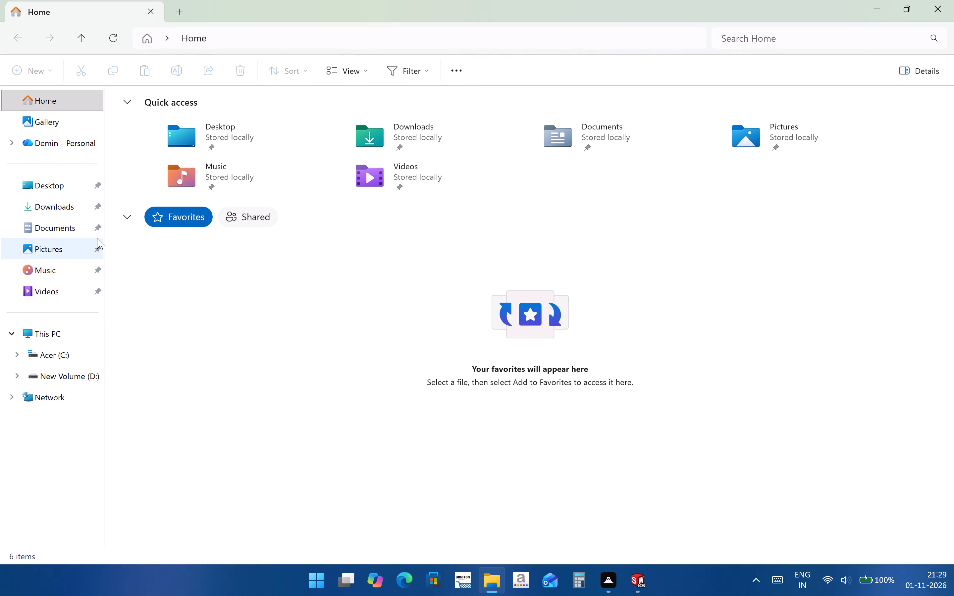
{"action": "left_click", "coordinate": [95, 237]}
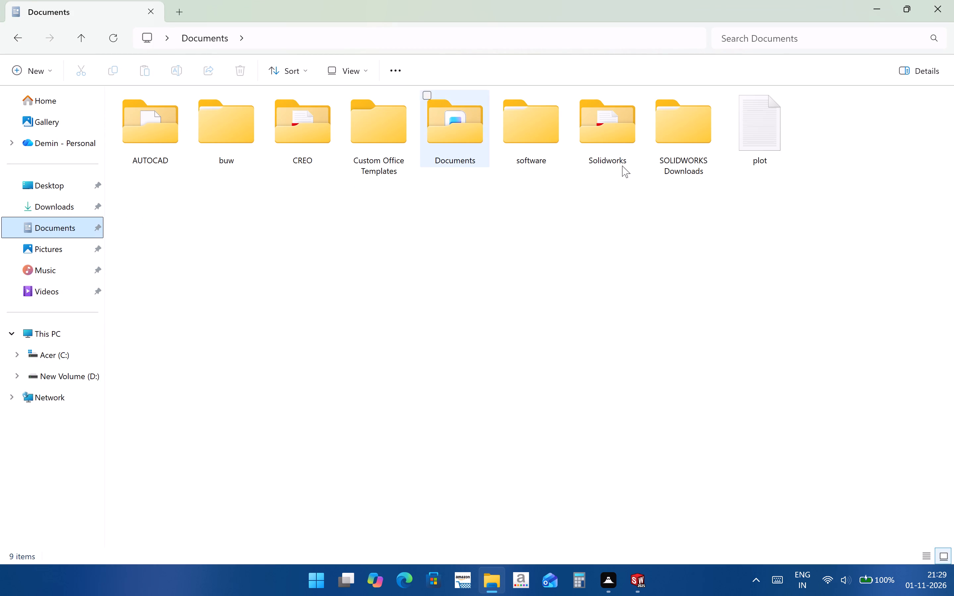
{"action": "double_click", "coordinate": [624, 148]}
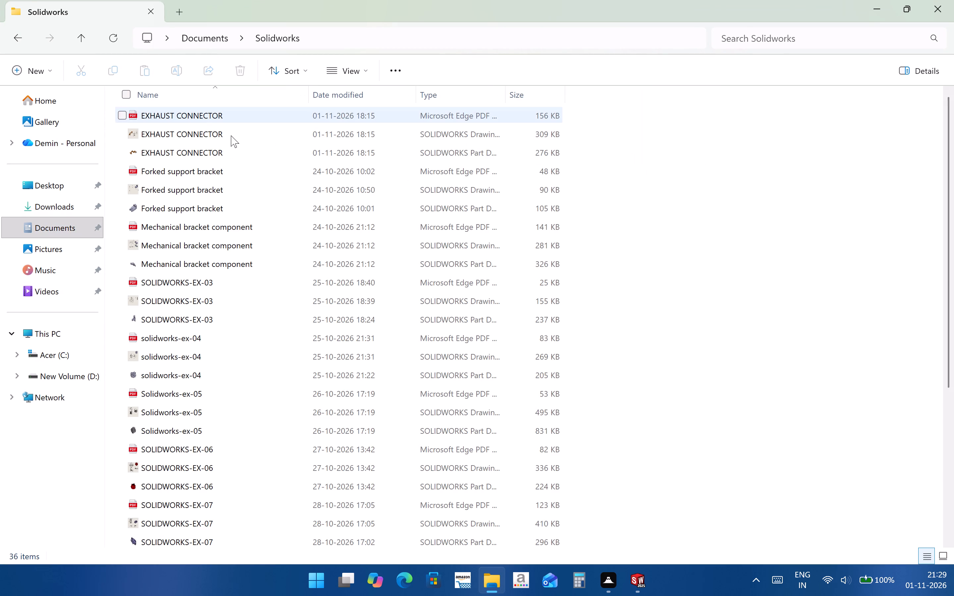
{"action": "scroll", "coordinate": [277, 330], "scroll_direction": "down", "scroll_amount": 11}
{"action": "double_click", "coordinate": [277, 496]}
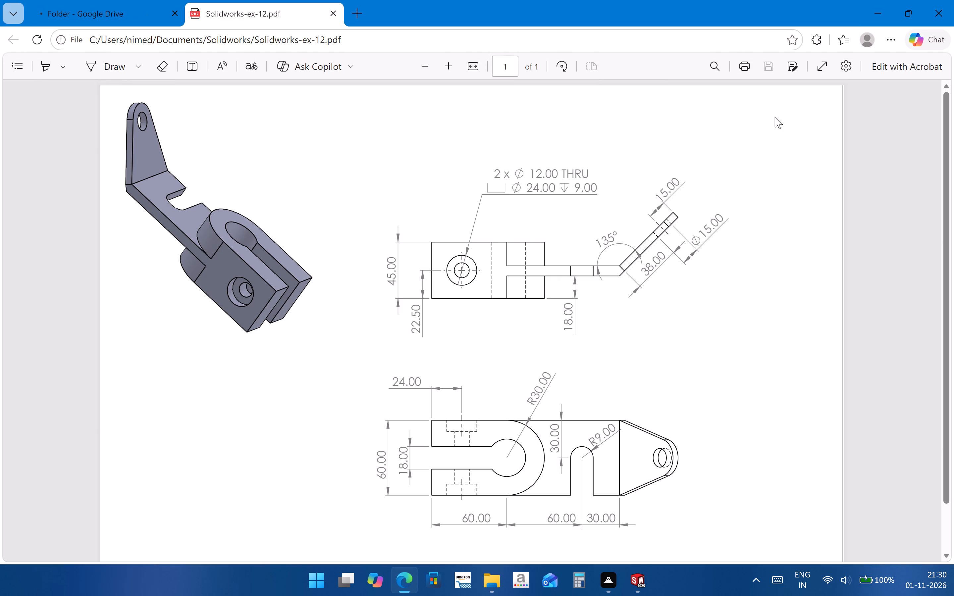
{"action": "left_click", "coordinate": [953, 0]}
{"action": "left_click", "coordinate": [818, 336]}
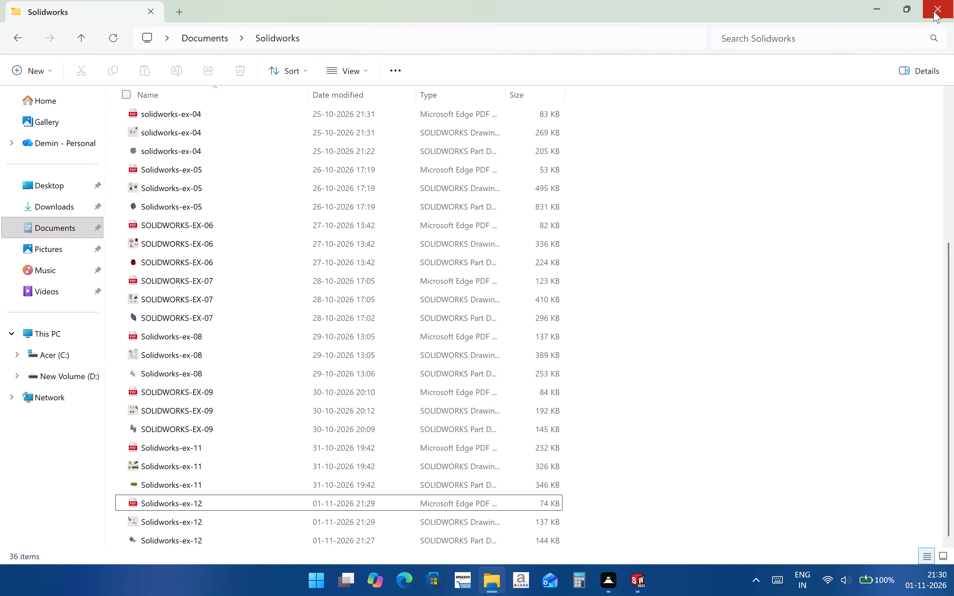
{"action": "left_click", "coordinate": [933, 11]}
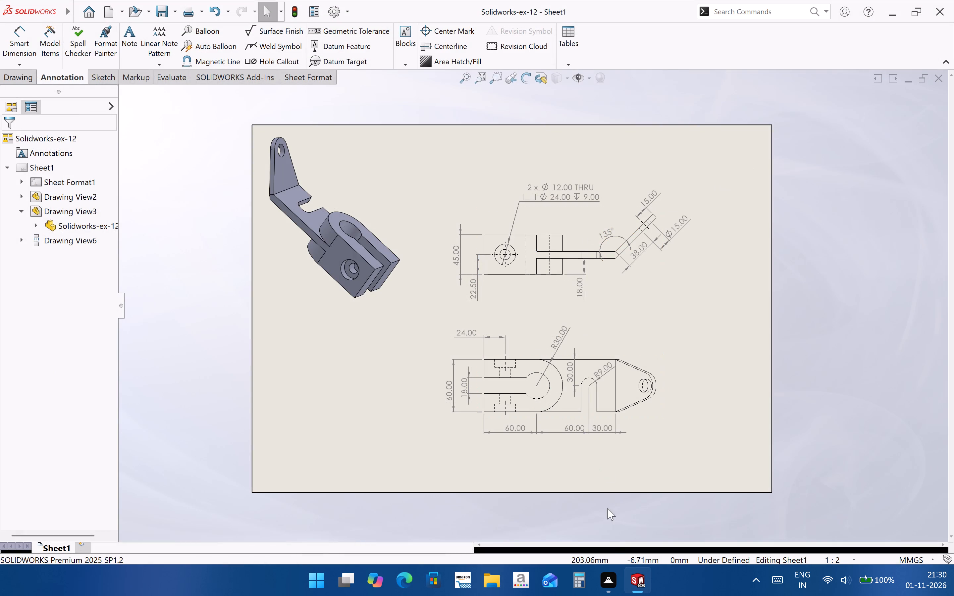